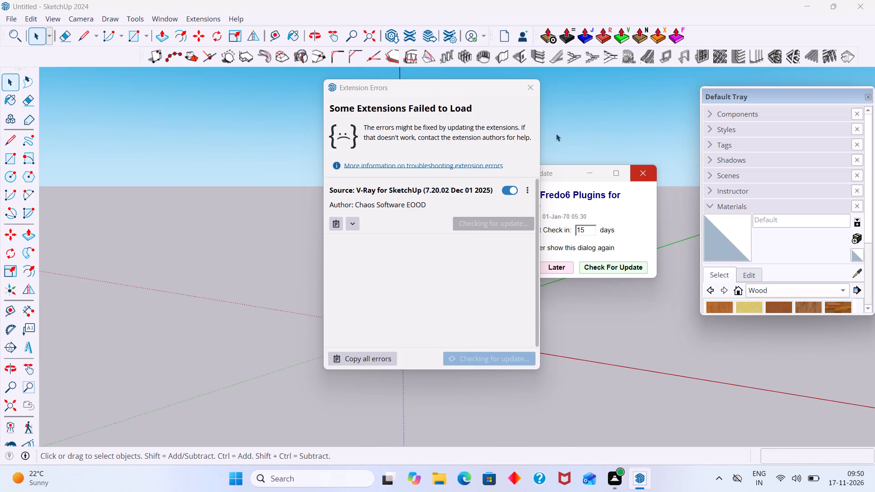
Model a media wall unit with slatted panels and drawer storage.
Close the extension errors window, the Fredo6 plugin update prompt and the Default Tray.
click(531, 87)
click(639, 174)
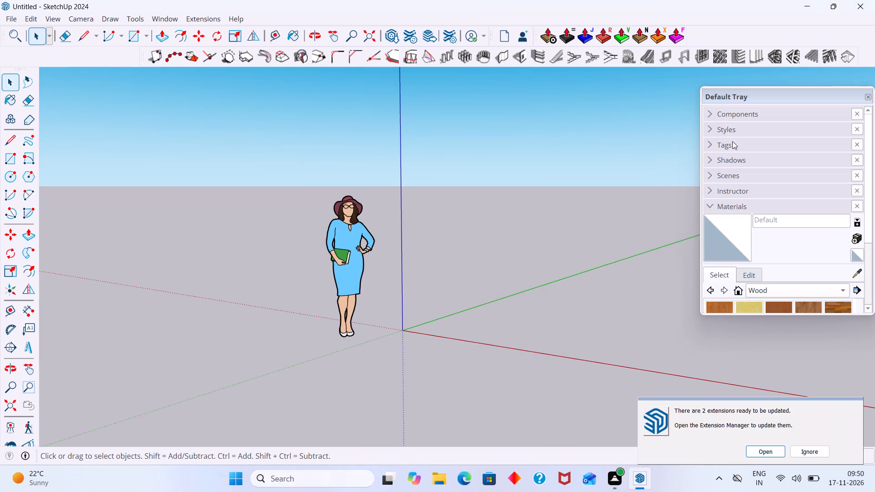
click(868, 99)
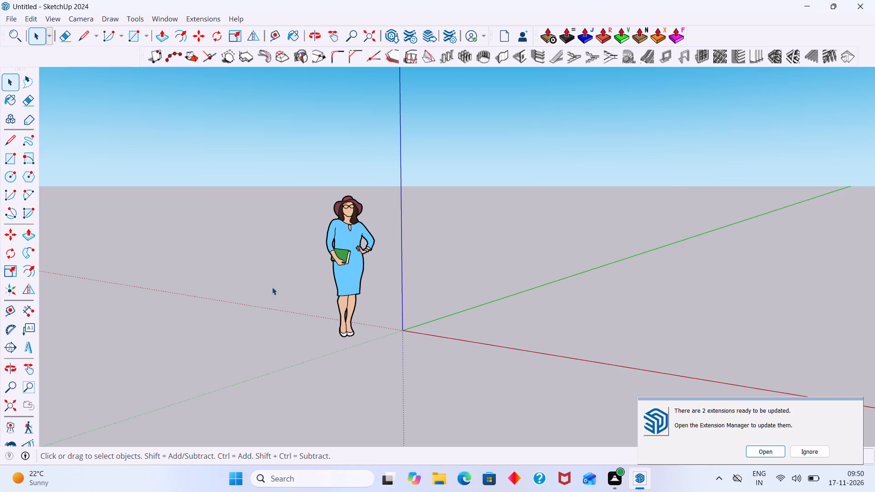
Delete the default human figure near the origin.
scroll(299, 280, down, 1)
click(335, 286)
key(Delete)
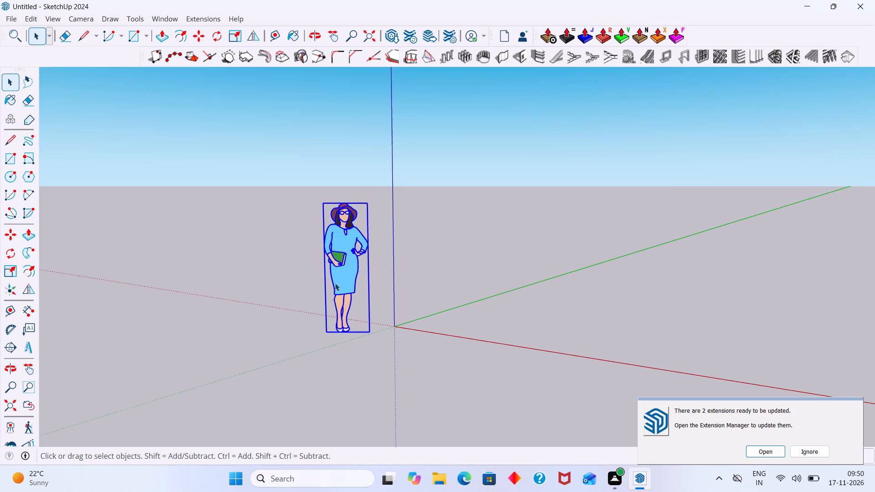
Import the "modern tv unit" JPEG from Downloads as an image lying on the ground beside the red axis, ignoring the extension updates.
click(12, 18)
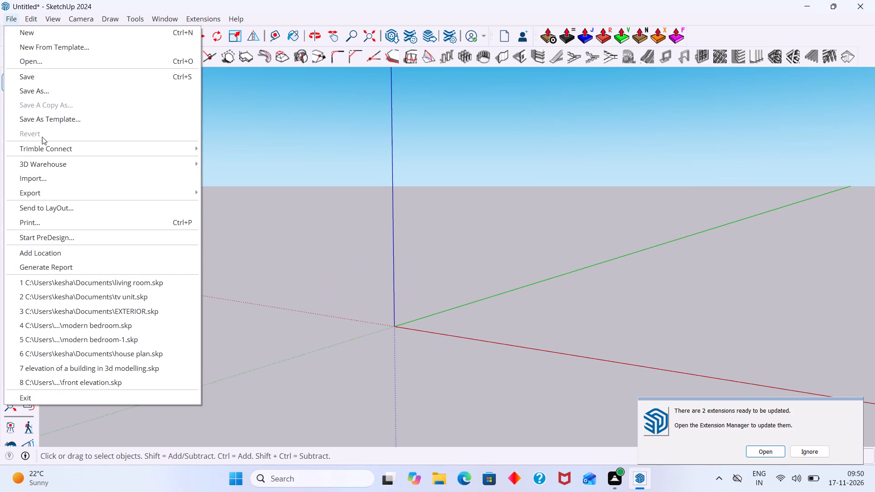
click(41, 182)
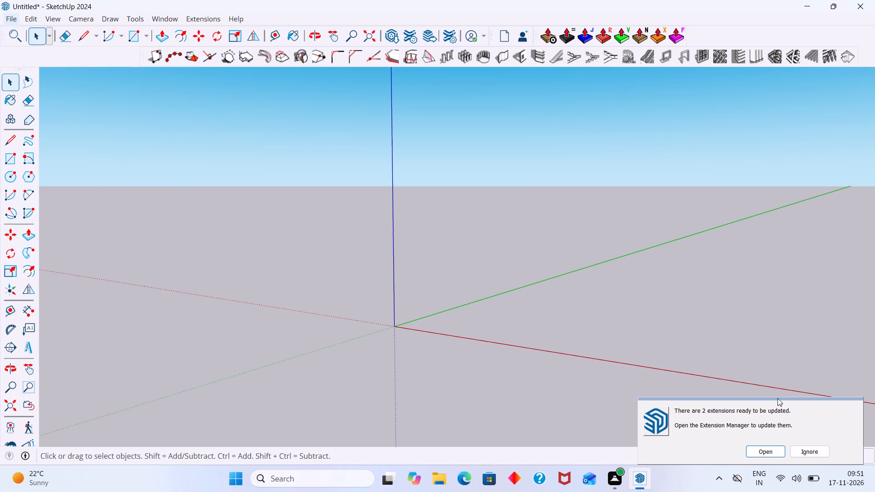
click(813, 455)
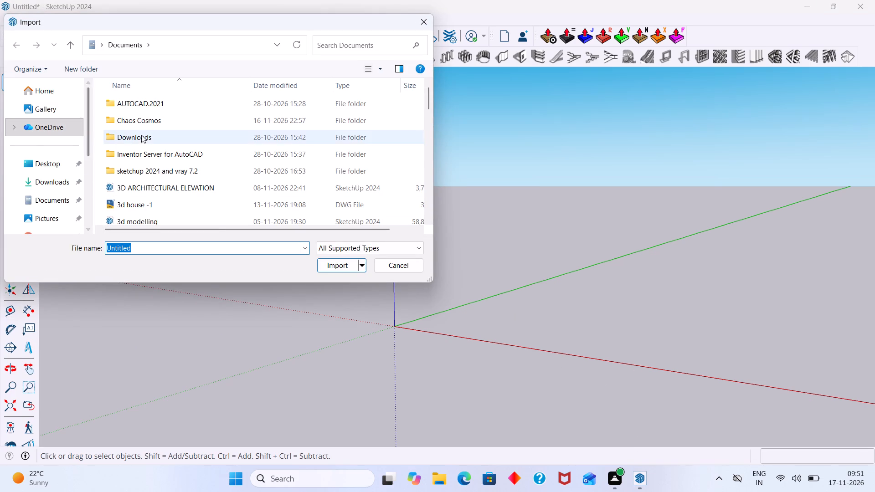
click(63, 182)
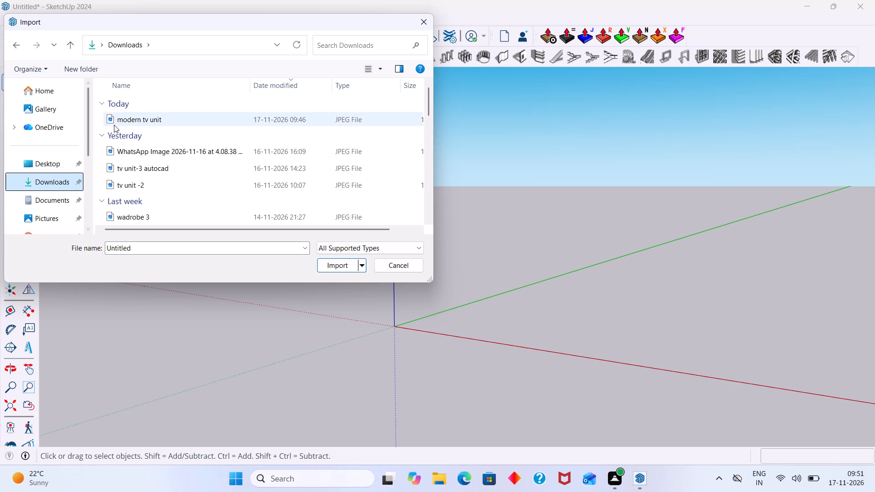
drag(116, 122, 670, 344)
click(424, 17)
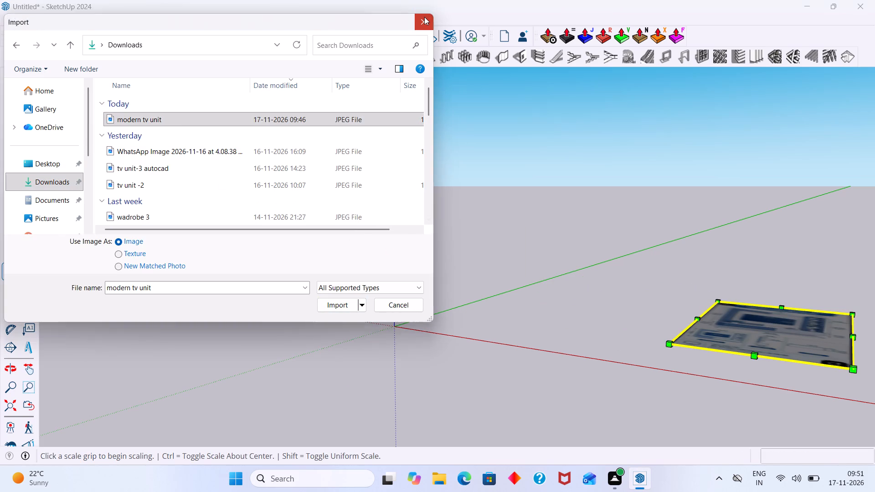
Rotate the imported image 90 degrees about its bottom edge, parallel to the red axis, so it stands upright.
scroll(438, 211, down, 2)
middle_drag(425, 289, 292, 299)
middle_drag(304, 302, 455, 328)
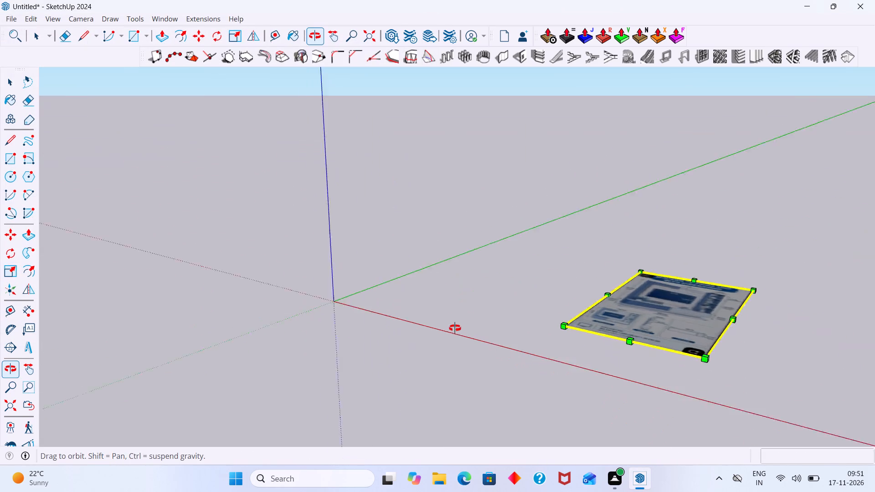
middle_drag(455, 328, 465, 326)
key(space)
scroll(463, 304, down, 2)
middle_drag(456, 301, 447, 297)
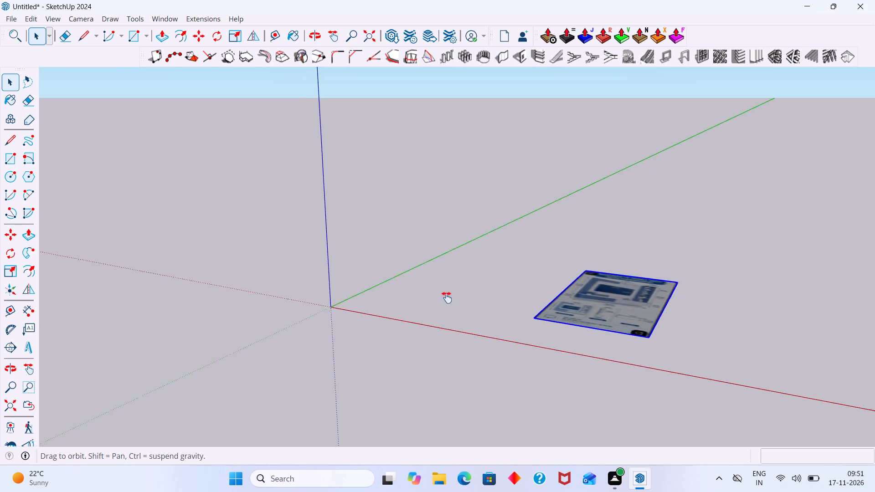
middle_drag(447, 297, 314, 244)
scroll(495, 267, up, 3)
click(494, 264)
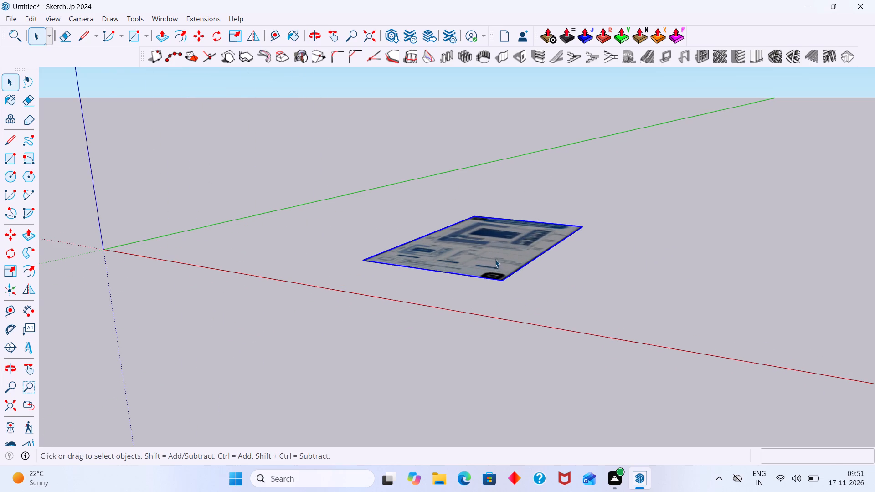
scroll(485, 267, up, 1)
middle_drag(453, 273, 485, 319)
key(q)
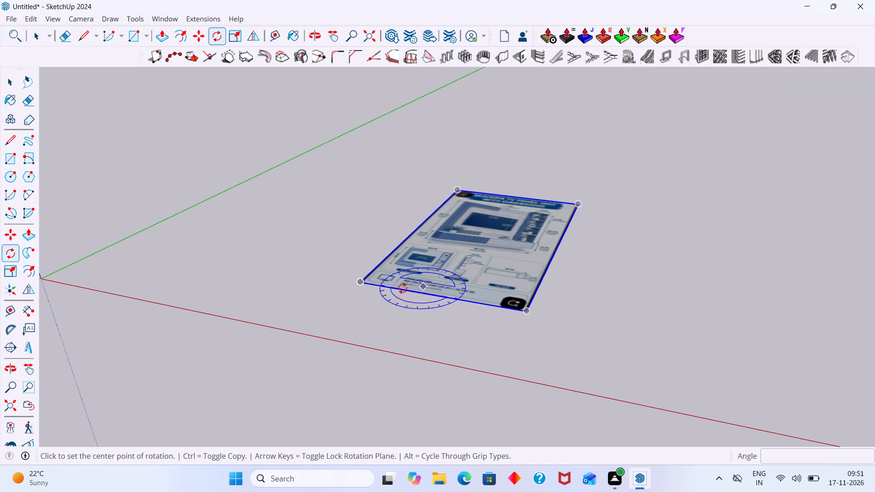
click(360, 282)
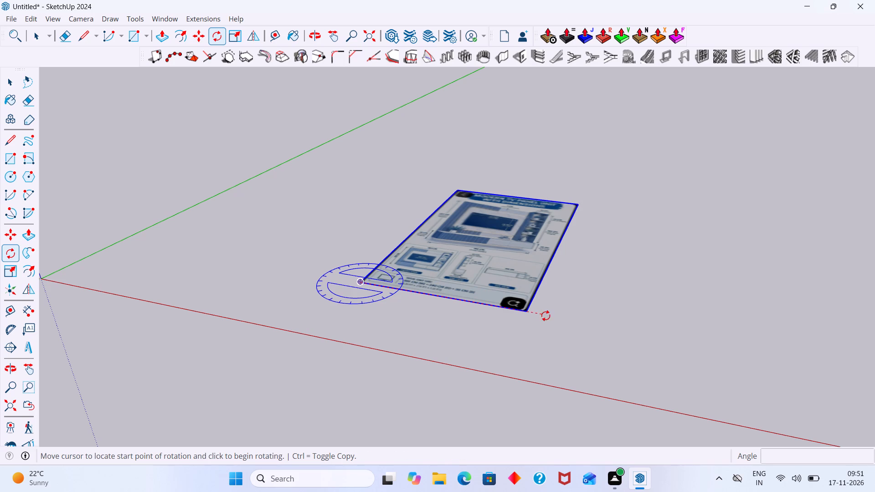
key(Escape)
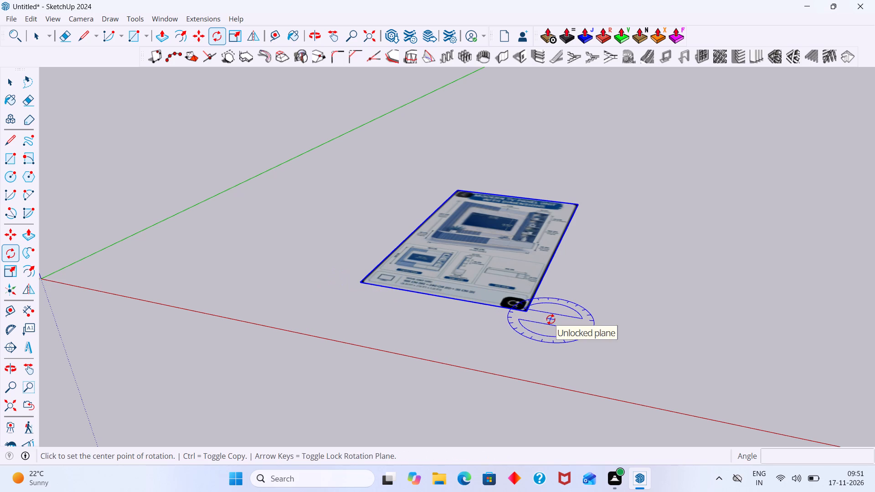
key(Right)
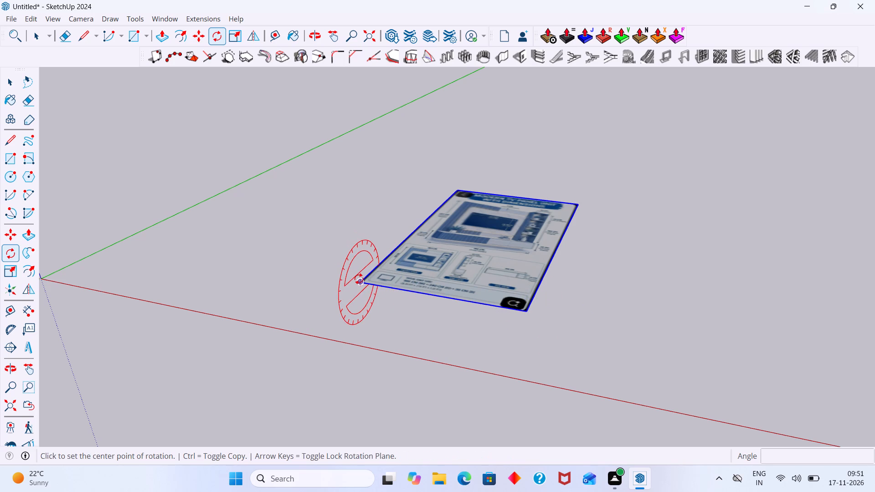
click(359, 279)
click(526, 310)
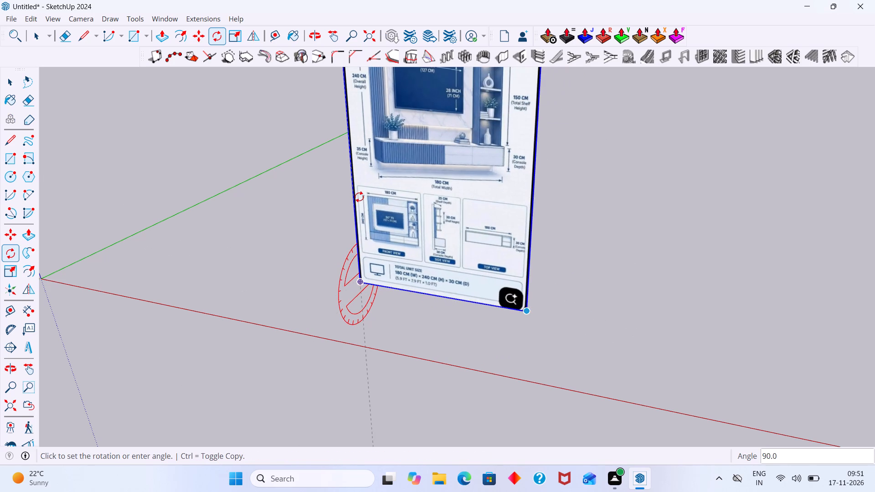
text(90)
key(Return)
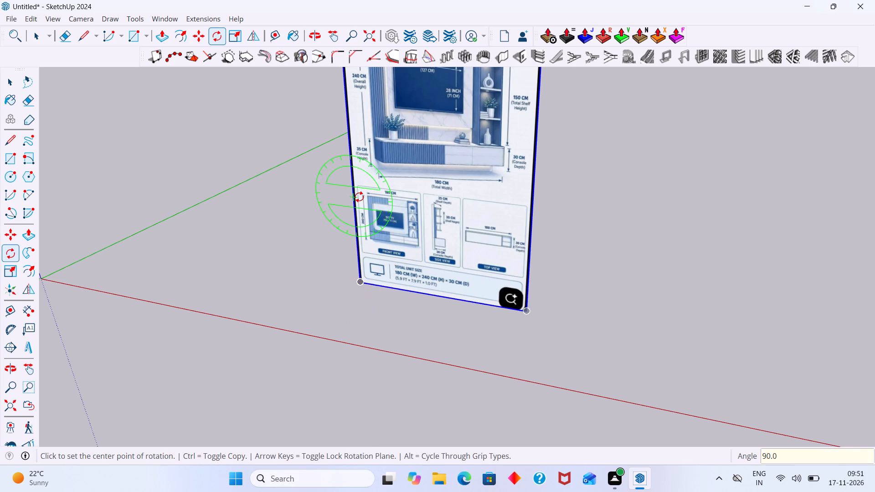
key(space)
click(601, 310)
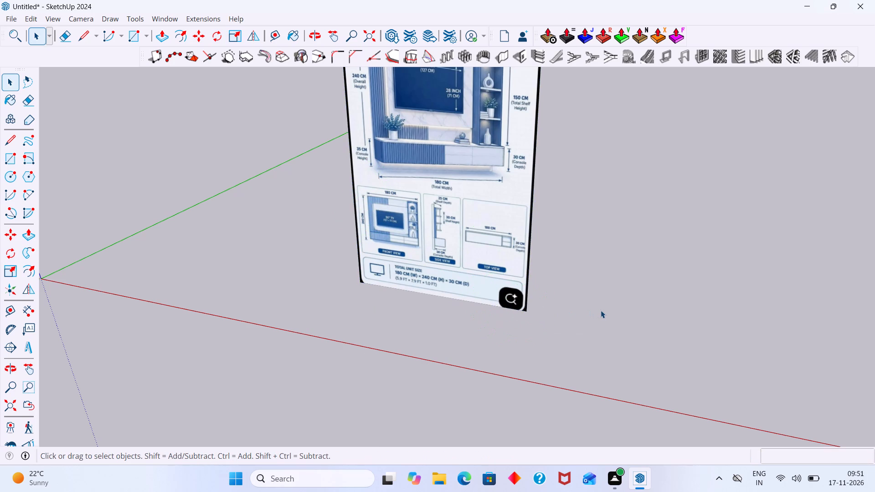
Move the upright reference image about 14' 5 7/8" along the red axis, away from the origin.
scroll(601, 310, down, 5)
click(523, 245)
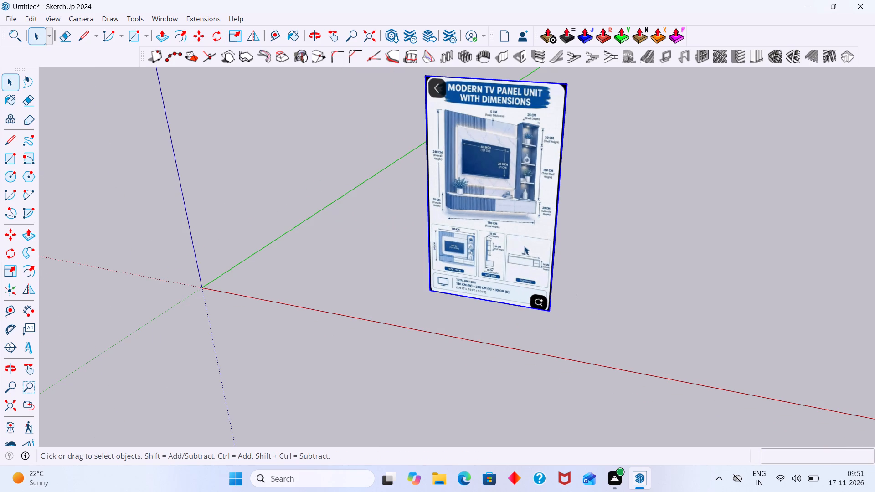
key(m)
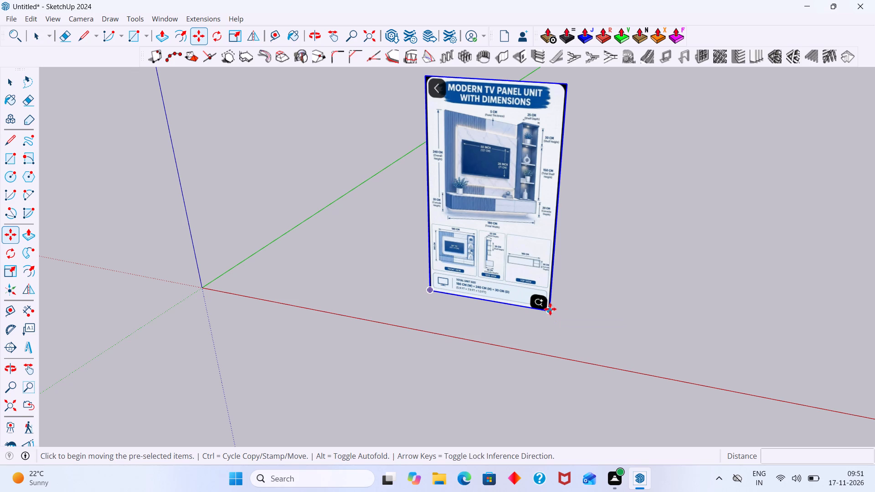
click(550, 309)
scroll(759, 345, down, 2)
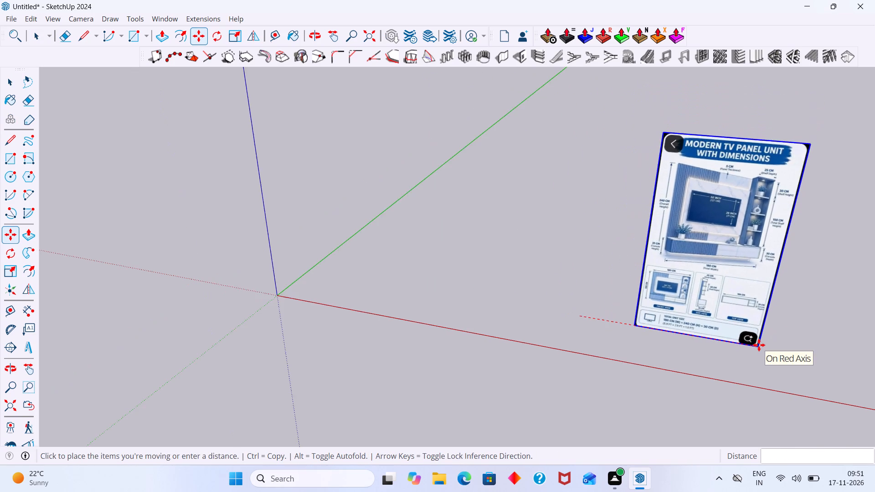
scroll(759, 345, down, 1)
middle_drag(746, 349, 753, 375)
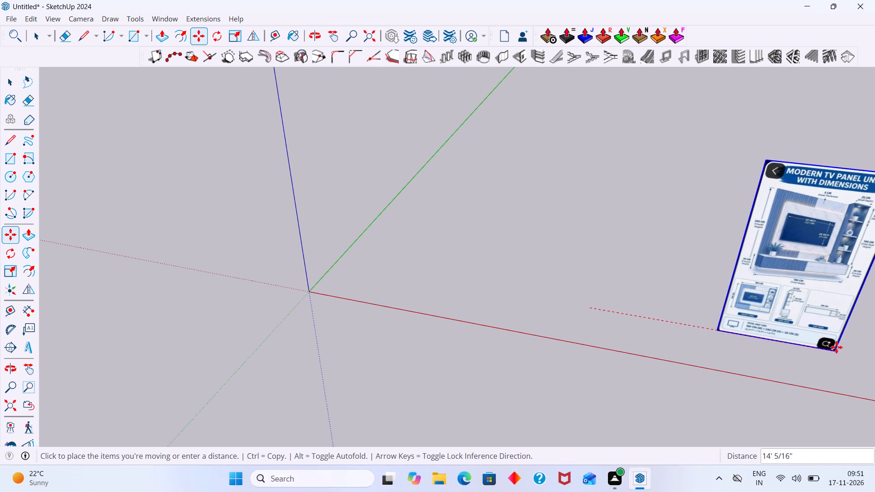
click(844, 348)
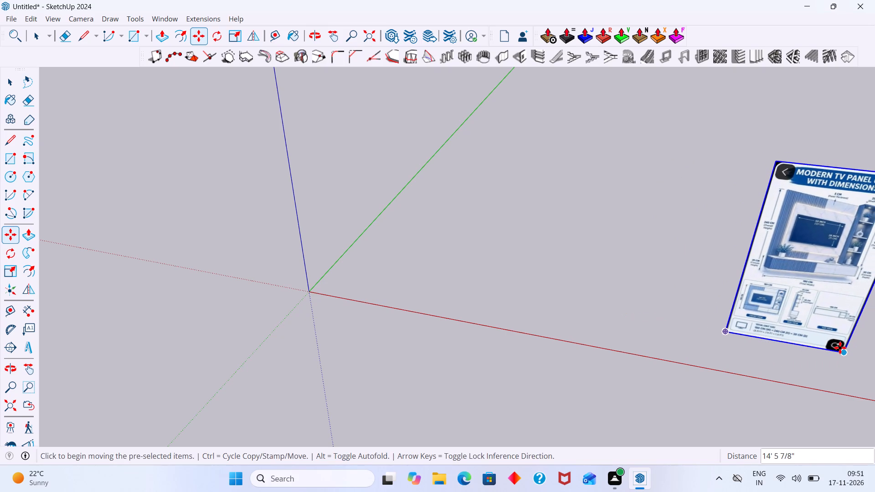
key(Escape)
Examine the TV panel unit reference image and its labelled dimensions, along with its position relative to the origin.
scroll(664, 311, down, 1)
shift+middle_drag(663, 311, 533, 263)
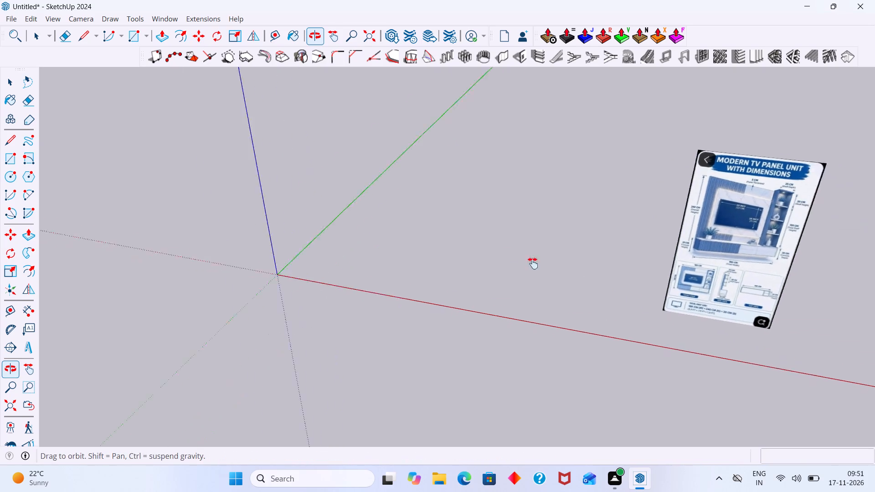
shift+middle_drag(533, 263, 463, 245)
scroll(469, 280, down, 1)
middle_drag(470, 282, 549, 281)
scroll(549, 281, down, 3)
shift+middle_drag(545, 297, 573, 401)
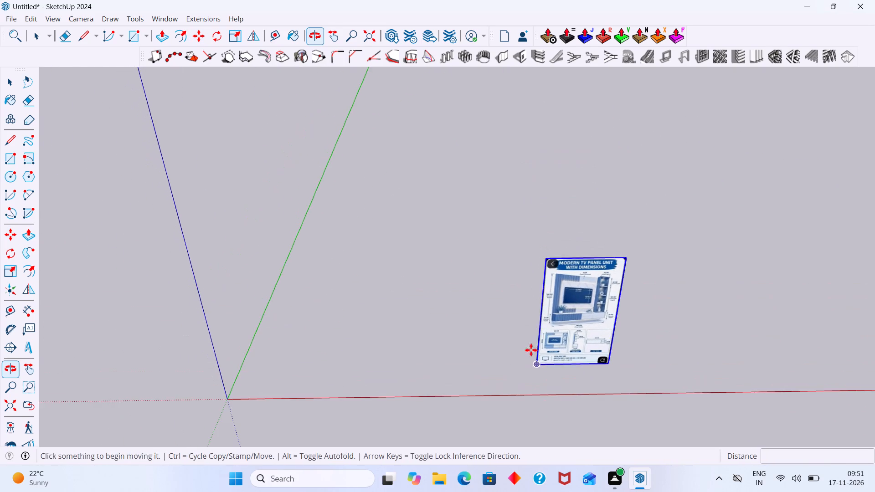
middle_drag(502, 325, 501, 255)
shift+middle_drag(489, 301, 555, 244)
middle_drag(529, 279, 580, 286)
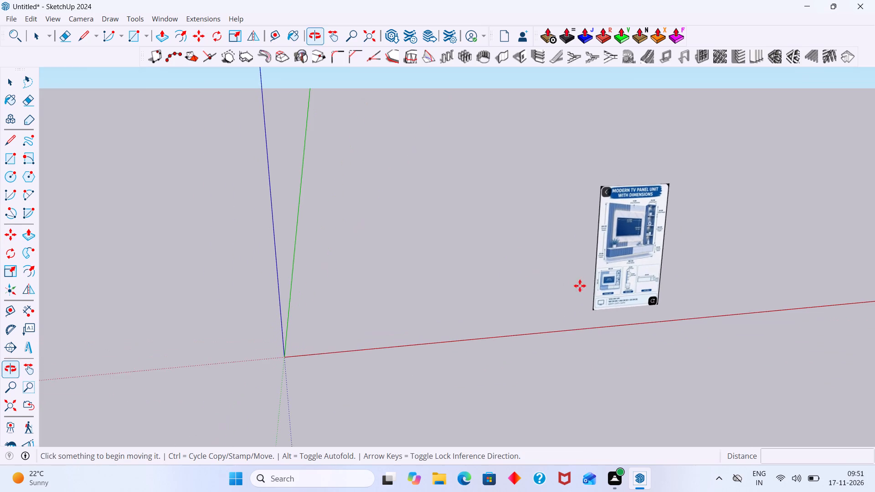
scroll(685, 239, up, 2)
scroll(631, 267, up, 3)
scroll(589, 246, up, 4)
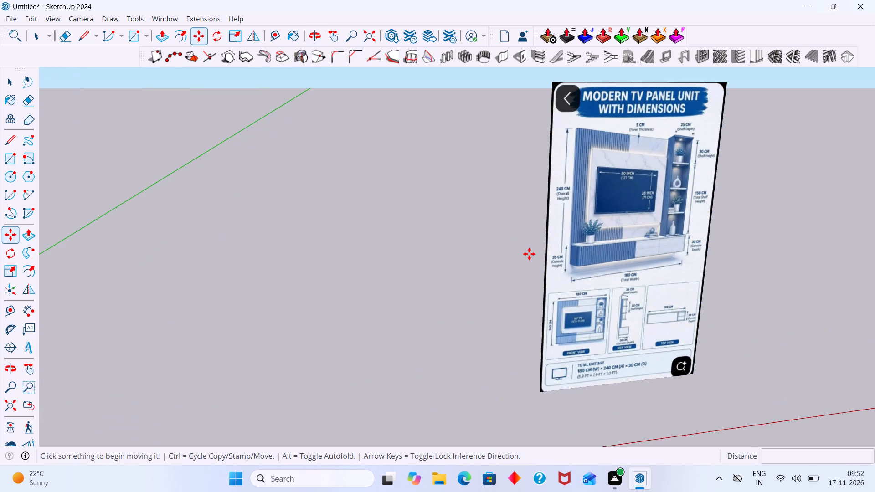
scroll(529, 251, down, 2)
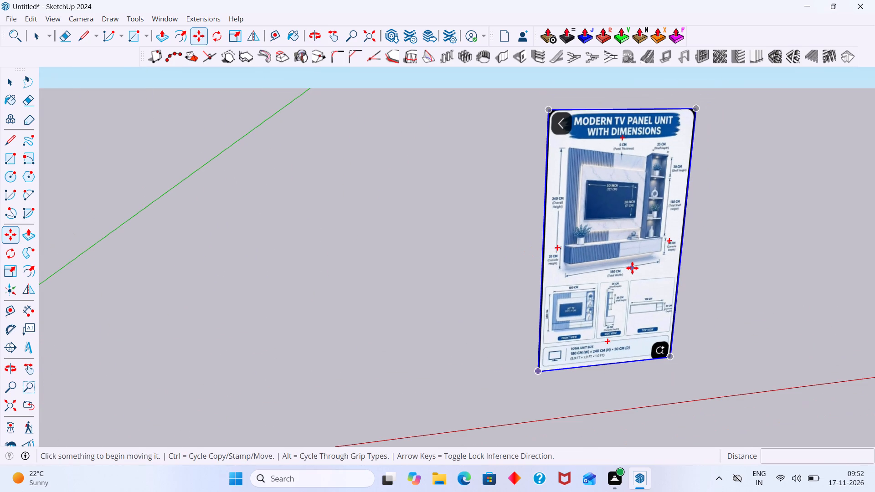
scroll(574, 213, up, 7)
scroll(494, 216, down, 3)
scroll(427, 270, down, 3)
middle_drag(424, 271, 523, 240)
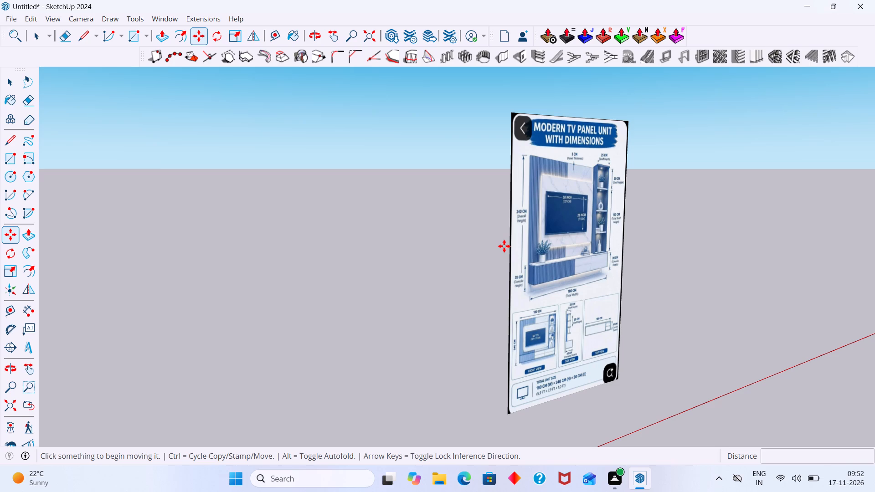
key(space)
scroll(570, 243, down, 3)
middle_drag(463, 348, 403, 307)
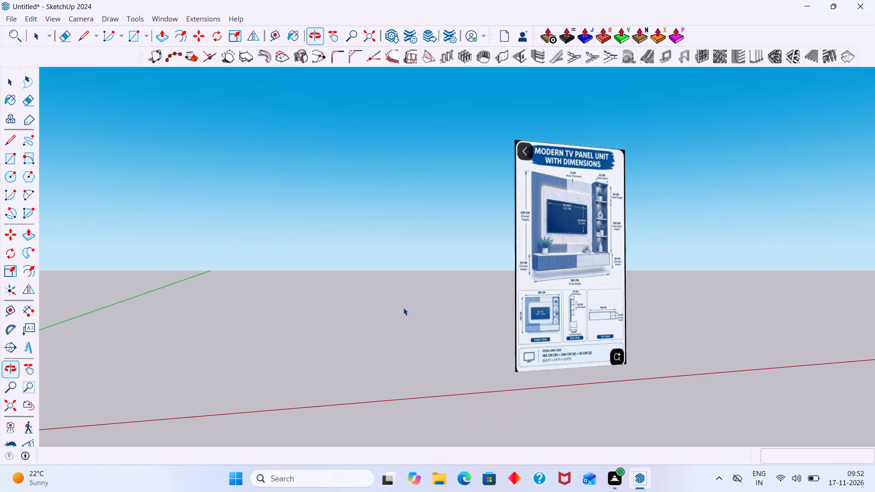
scroll(401, 308, down, 6)
middle_drag(317, 334, 324, 336)
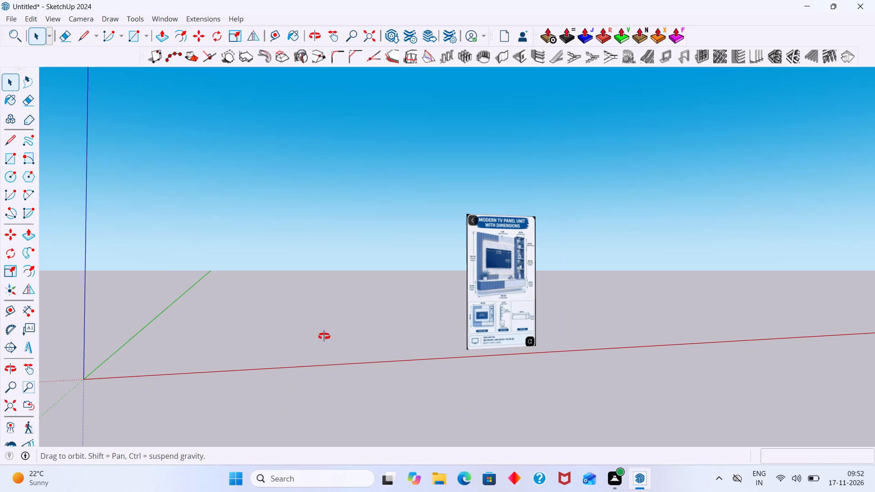
middle_drag(324, 336, 335, 351)
scroll(335, 351, down, 1)
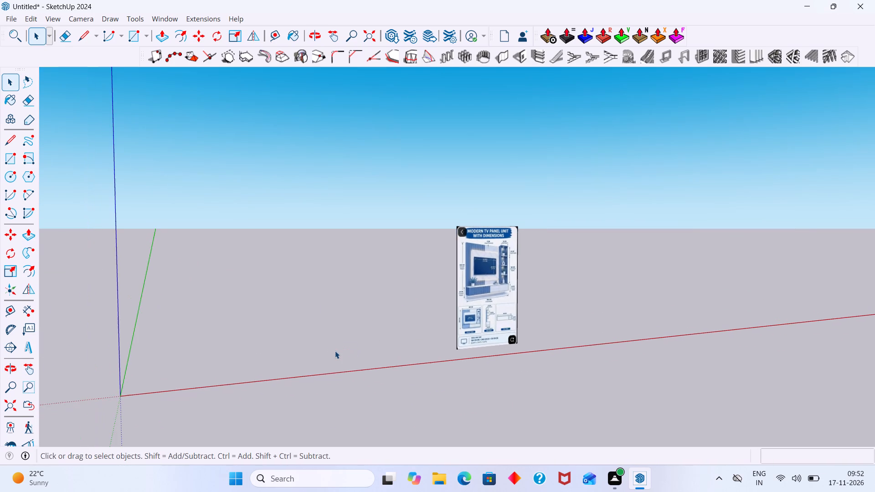
middle_drag(335, 351, 453, 318)
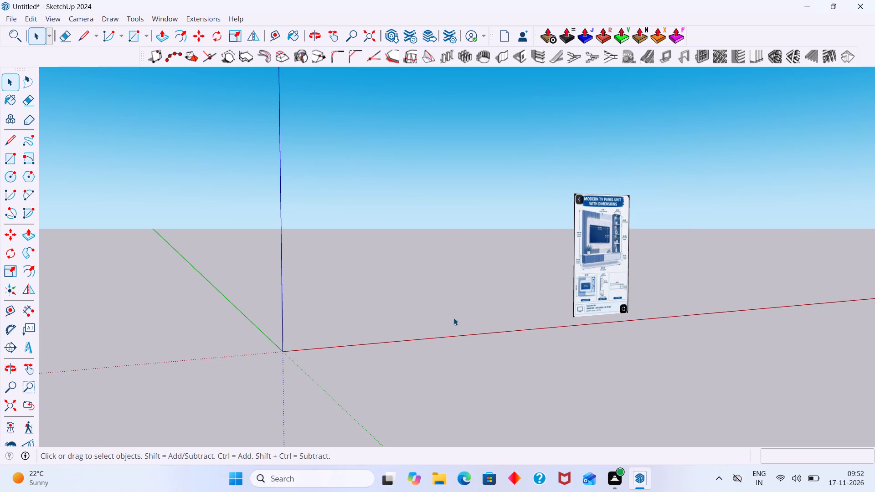
scroll(453, 318, up, 2)
middle_drag(452, 318, 404, 321)
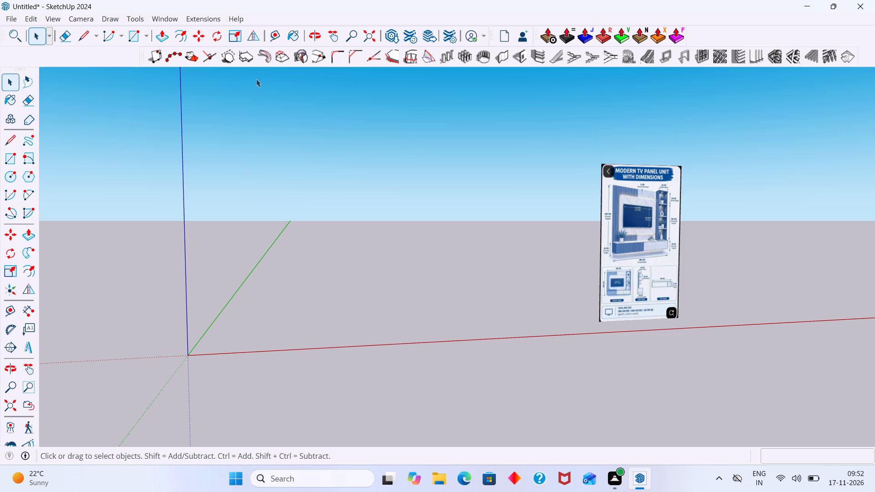
Scale the upright reference image's height down to about 0.63 by lowering its top edge, leaving its width as is.
scroll(624, 172, up, 2)
scroll(621, 222, up, 4)
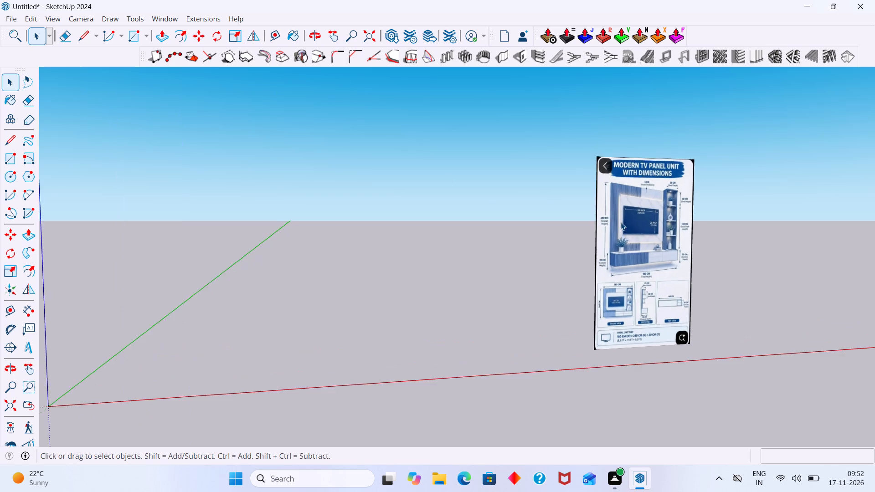
scroll(621, 222, up, 7)
scroll(492, 270, down, 5)
middle_drag(456, 298, 458, 291)
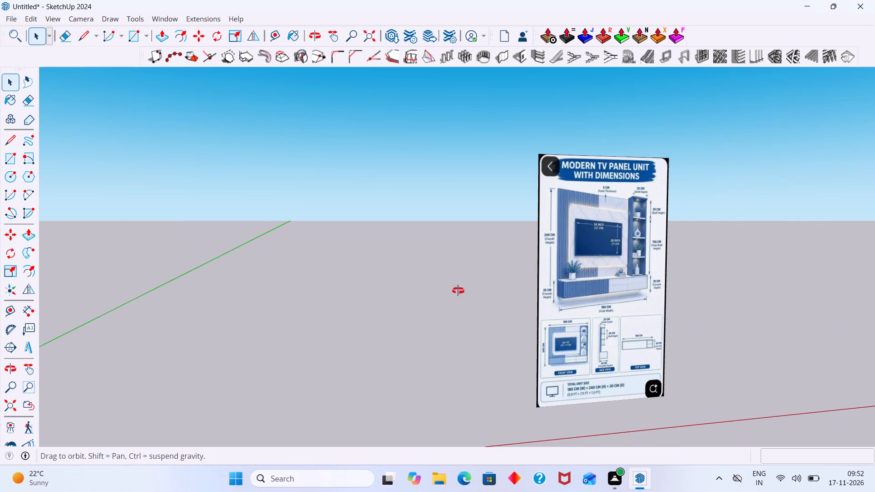
middle_drag(458, 291, 462, 261)
scroll(463, 269, down, 2)
middle_drag(412, 401, 394, 451)
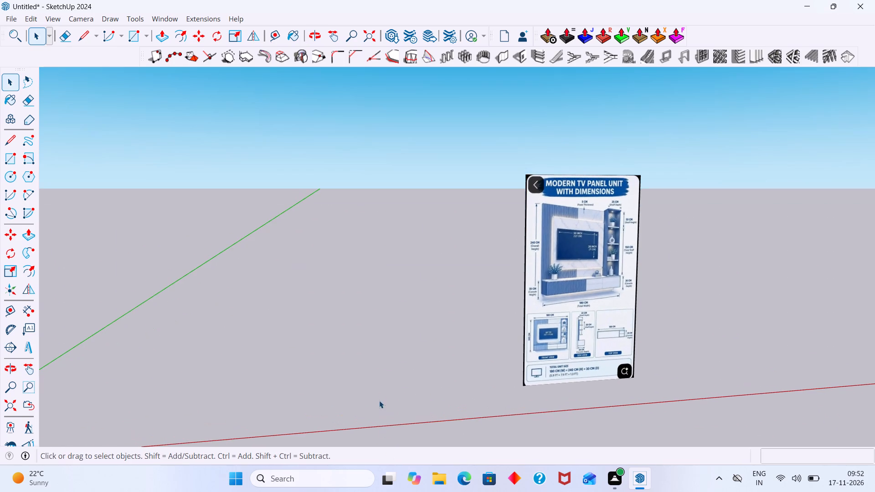
shift+middle_drag(375, 373, 464, 352)
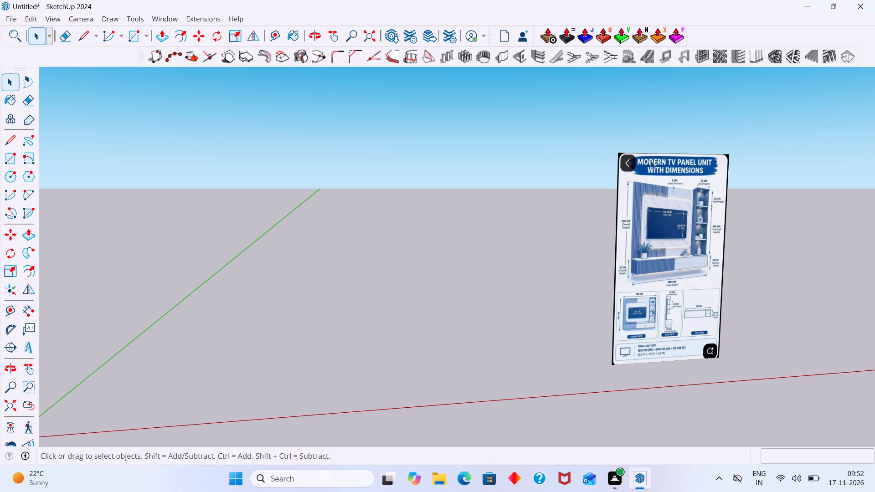
click(657, 157)
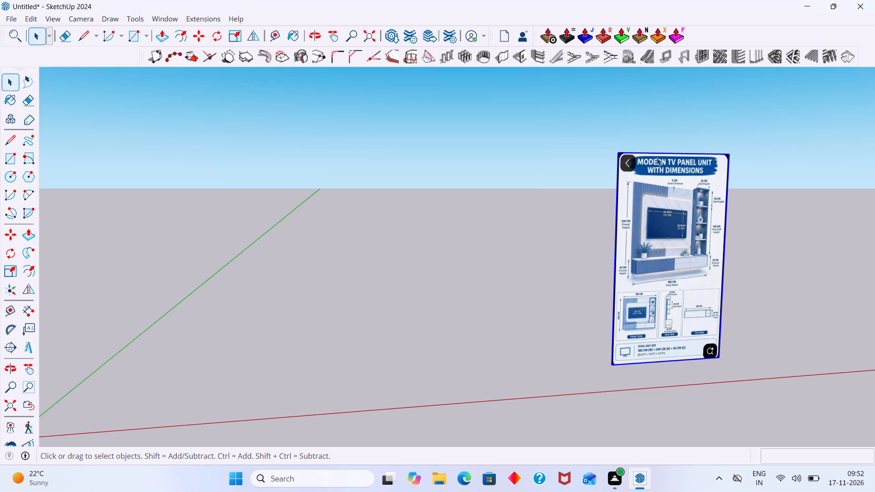
key(s)
click(675, 152)
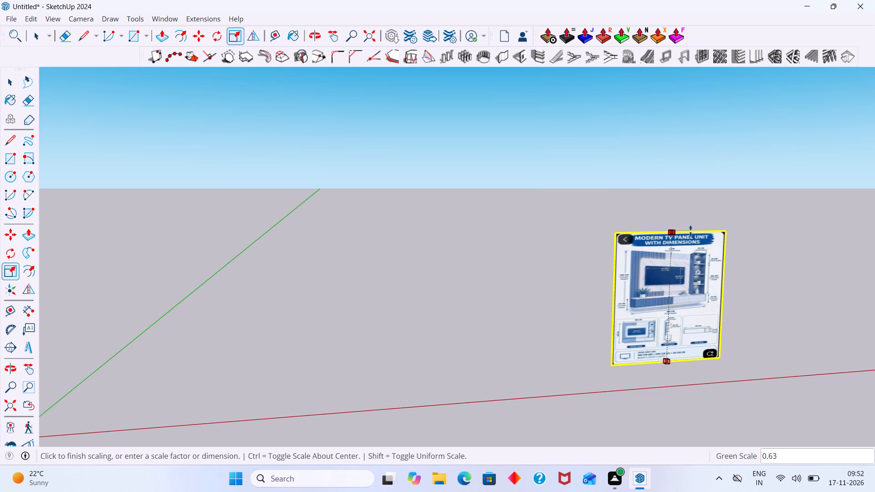
click(690, 231)
click(667, 361)
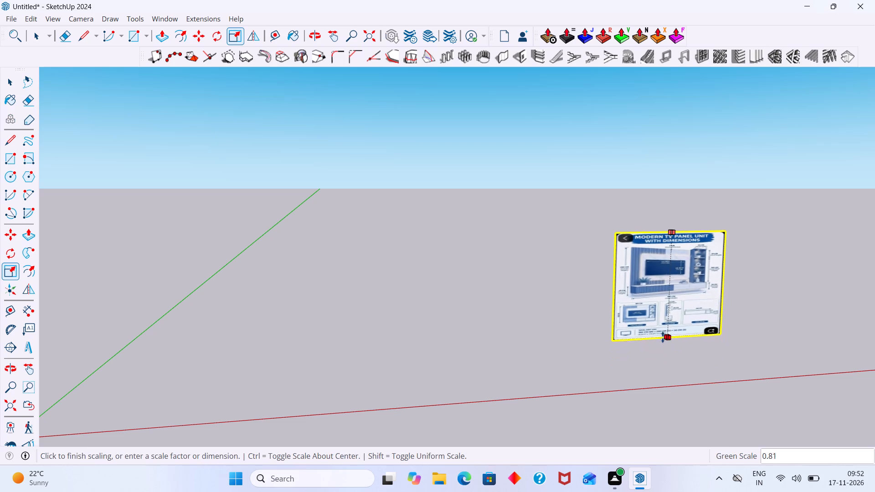
click(661, 351)
key(space)
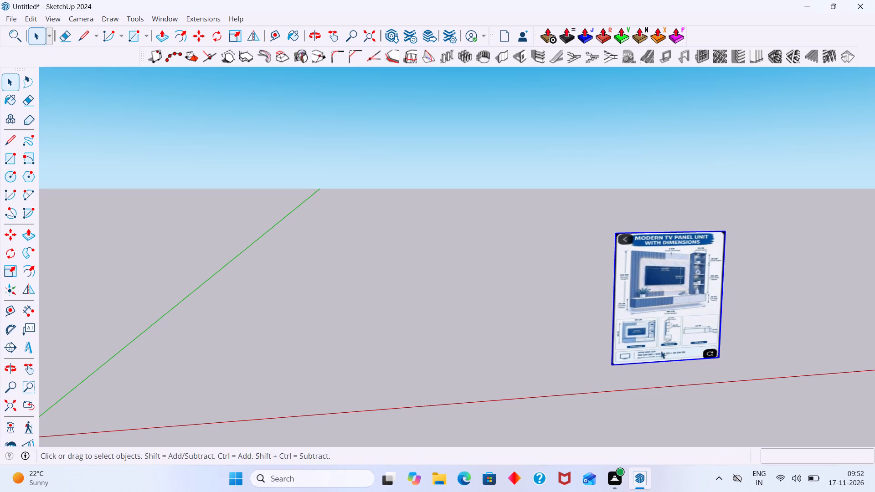
Examine the labelled dimensions of the TV panel unit and its front, side and top views on the reference image.
scroll(637, 288, up, 14)
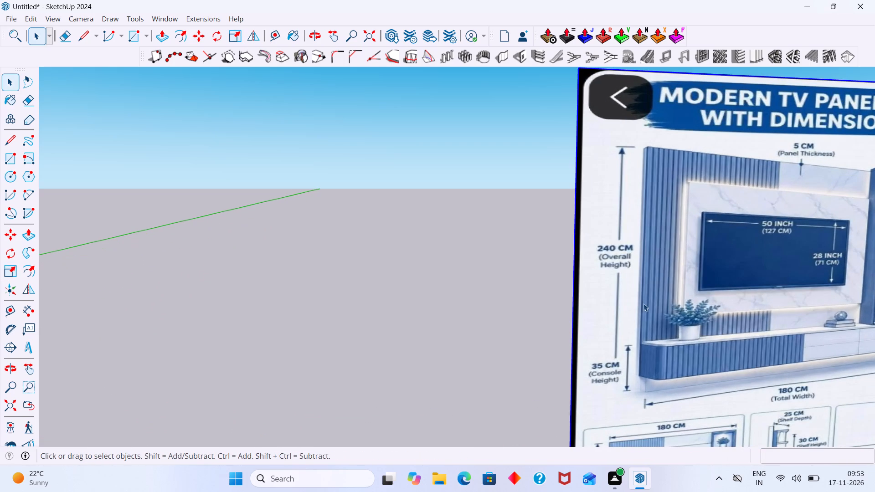
scroll(618, 370, up, 1)
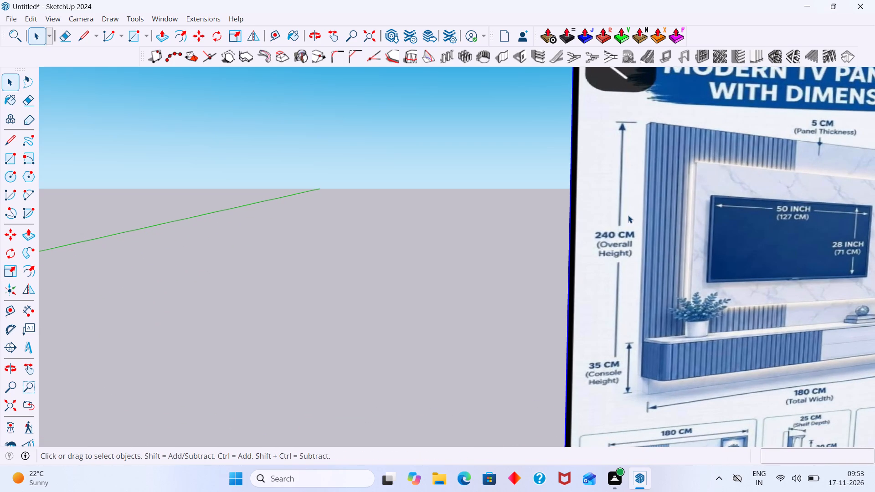
scroll(629, 212, up, 1)
scroll(629, 212, down, 6)
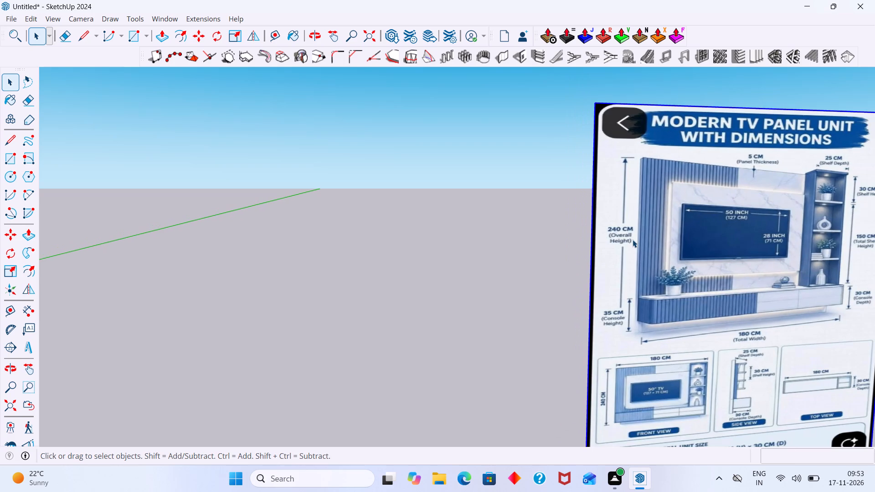
middle_drag(644, 262, 560, 244)
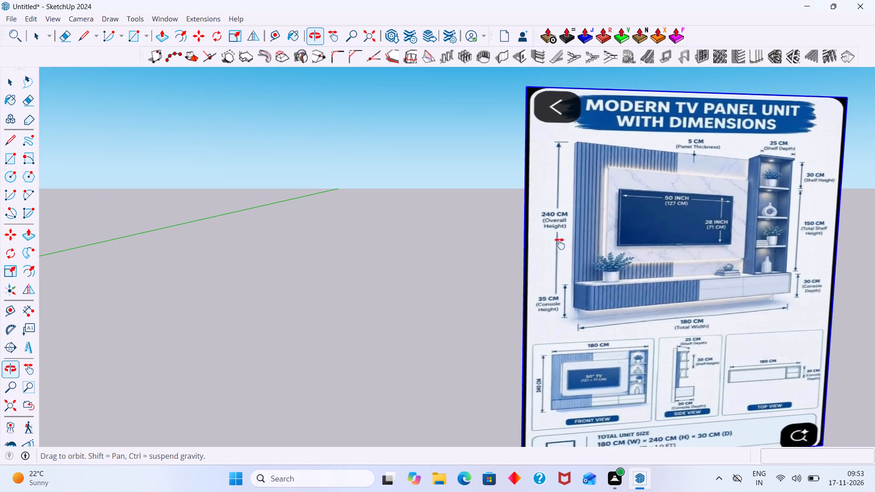
middle_drag(560, 244, 522, 231)
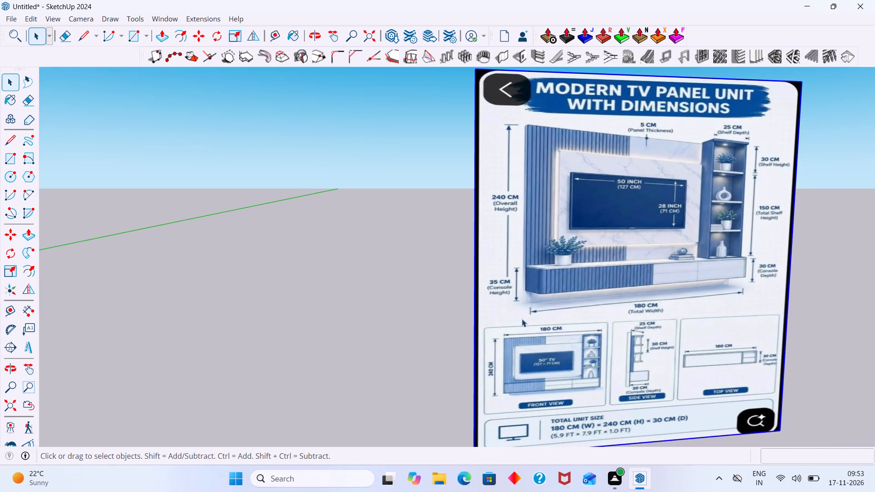
shift+middle_drag(522, 319, 612, 326)
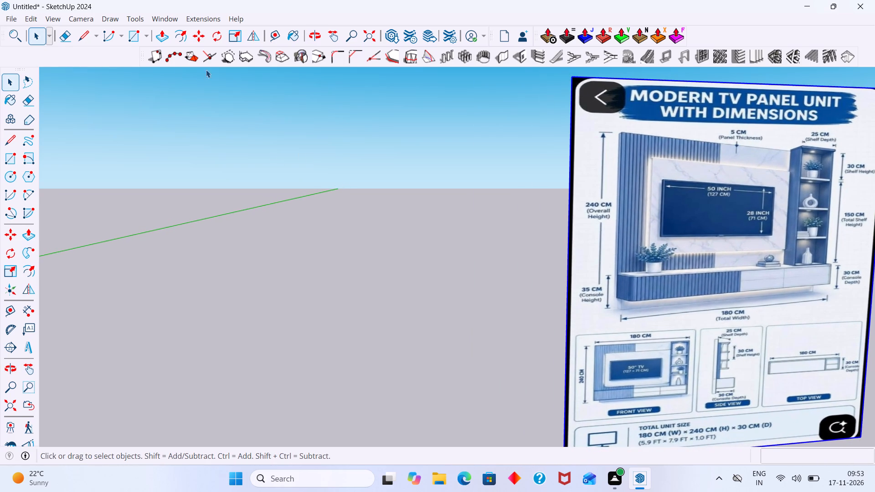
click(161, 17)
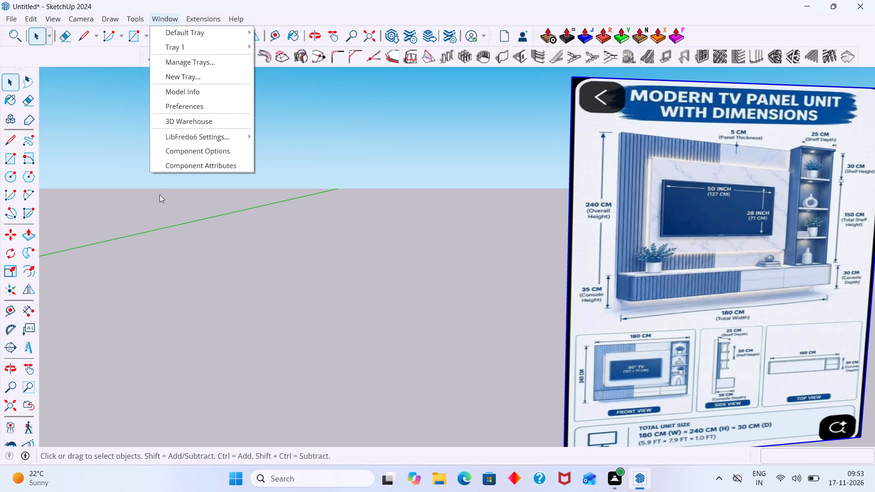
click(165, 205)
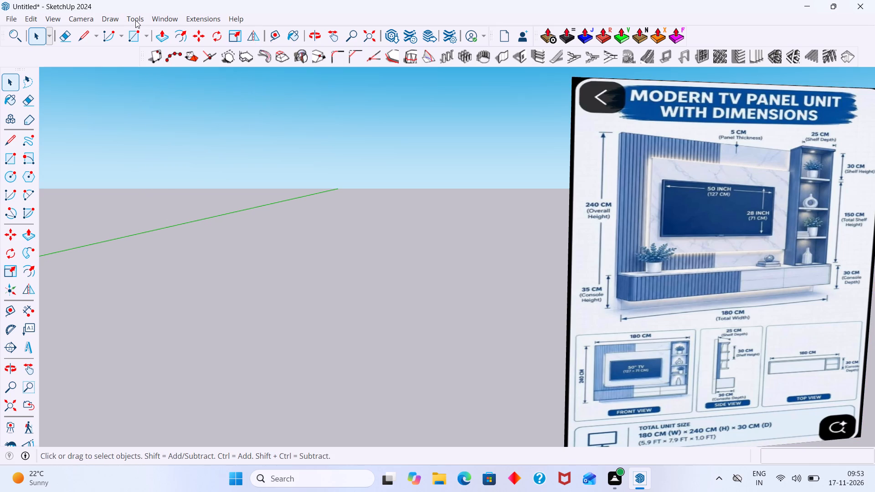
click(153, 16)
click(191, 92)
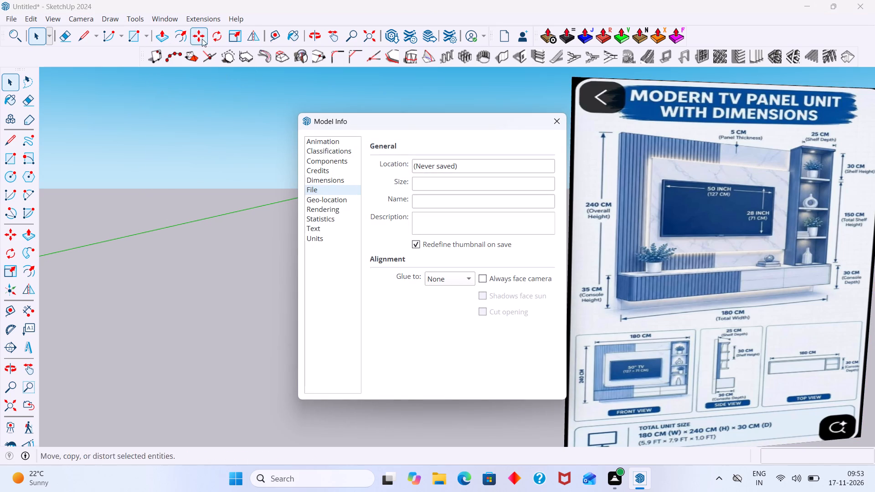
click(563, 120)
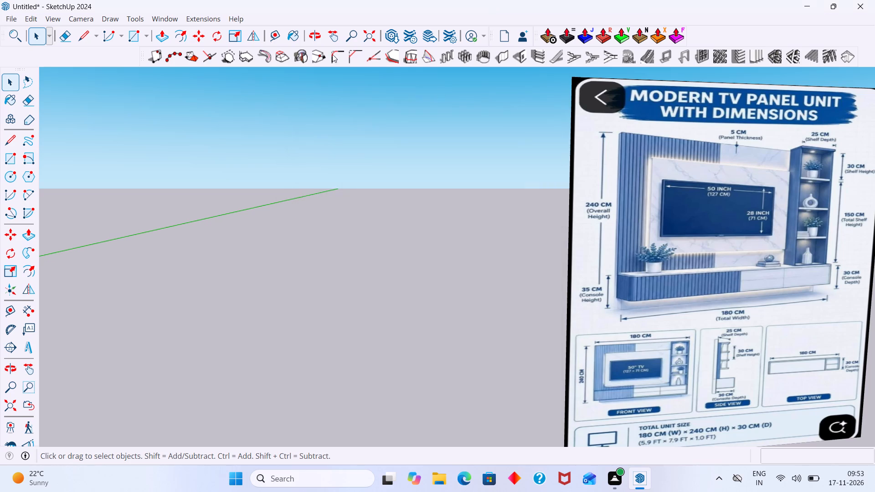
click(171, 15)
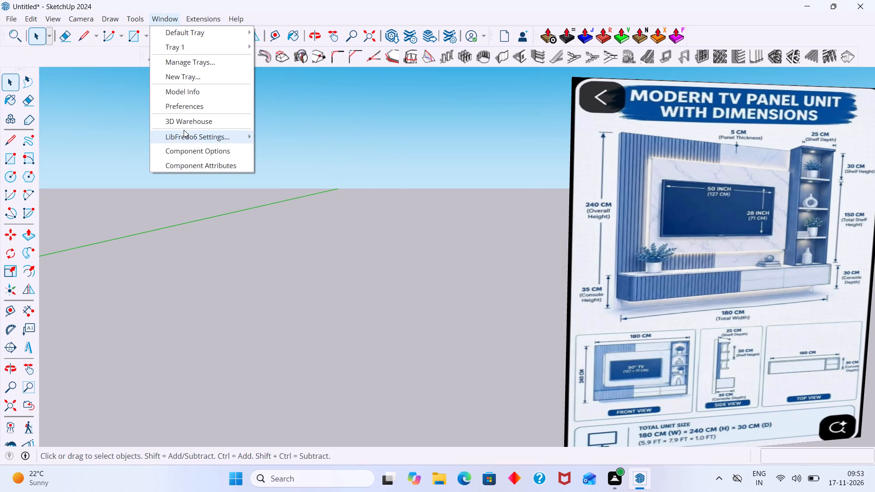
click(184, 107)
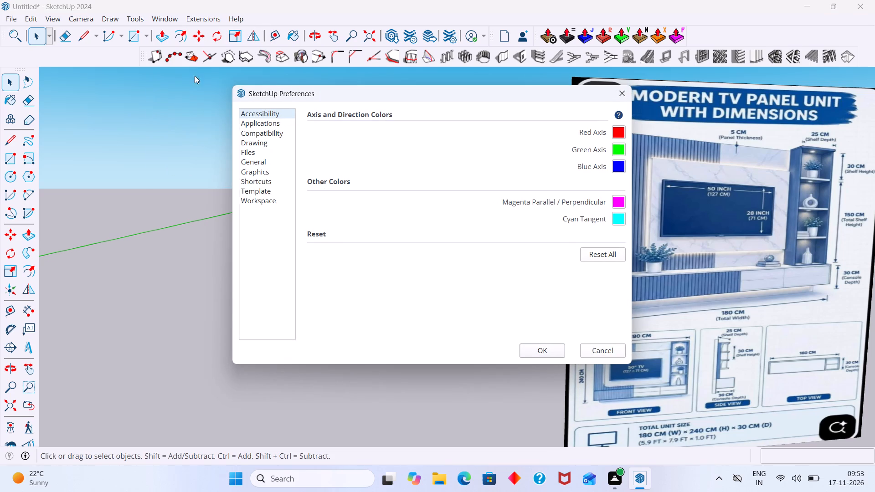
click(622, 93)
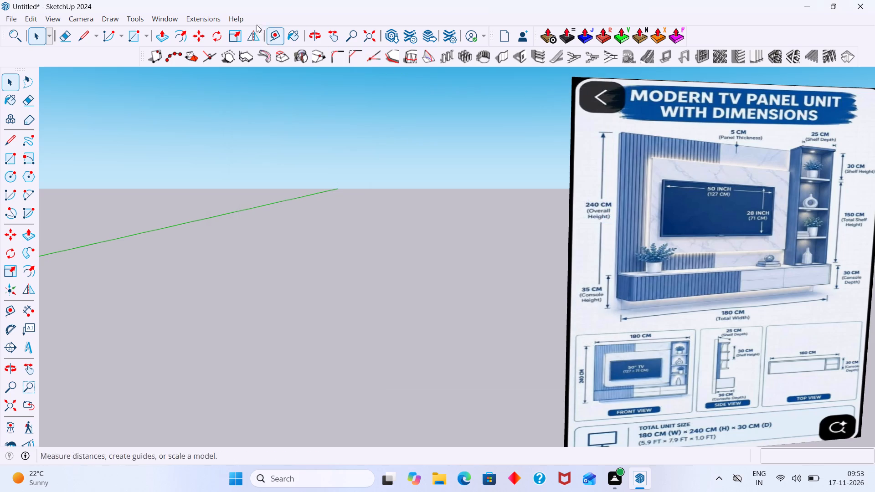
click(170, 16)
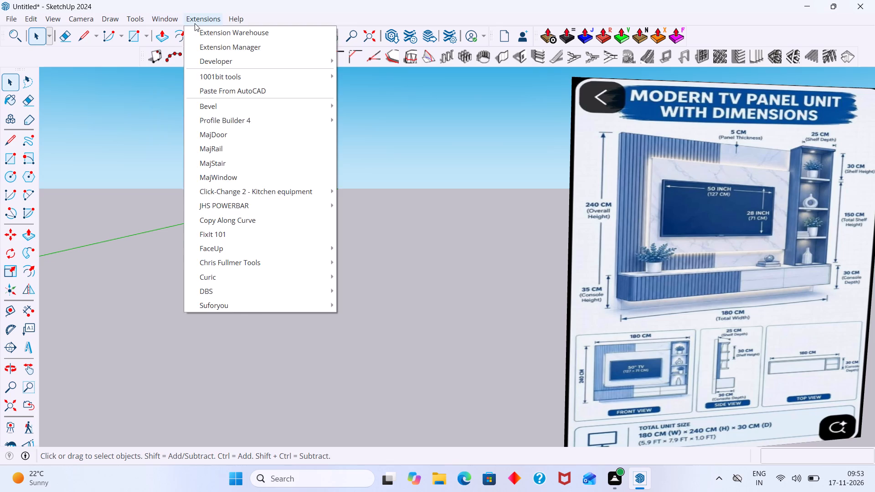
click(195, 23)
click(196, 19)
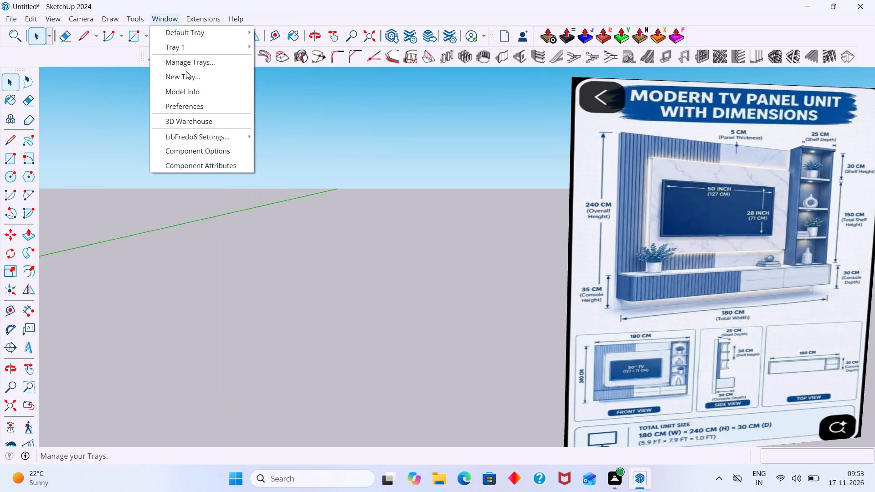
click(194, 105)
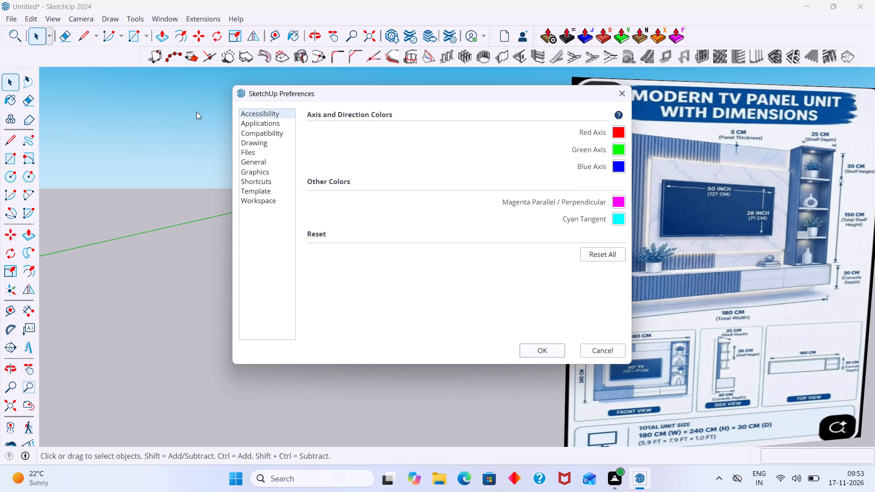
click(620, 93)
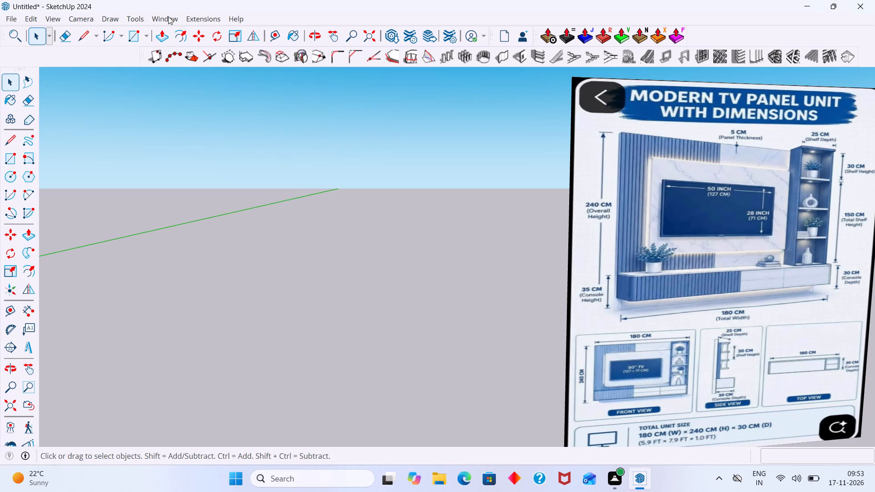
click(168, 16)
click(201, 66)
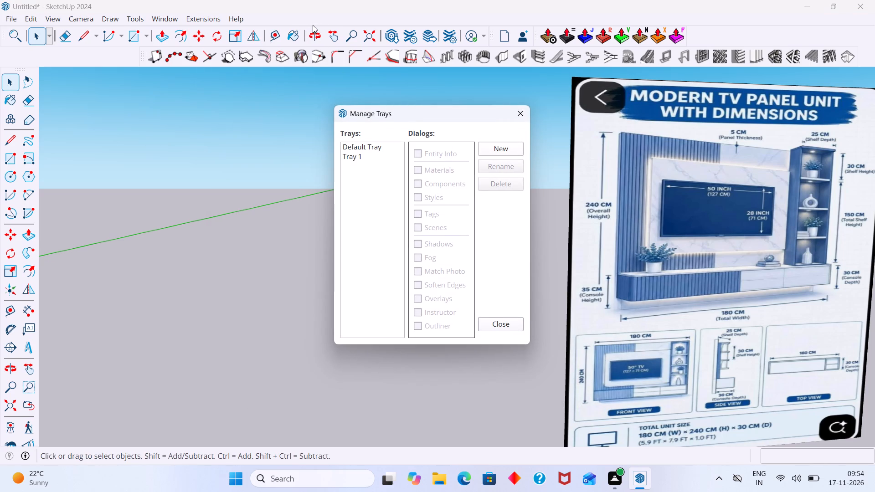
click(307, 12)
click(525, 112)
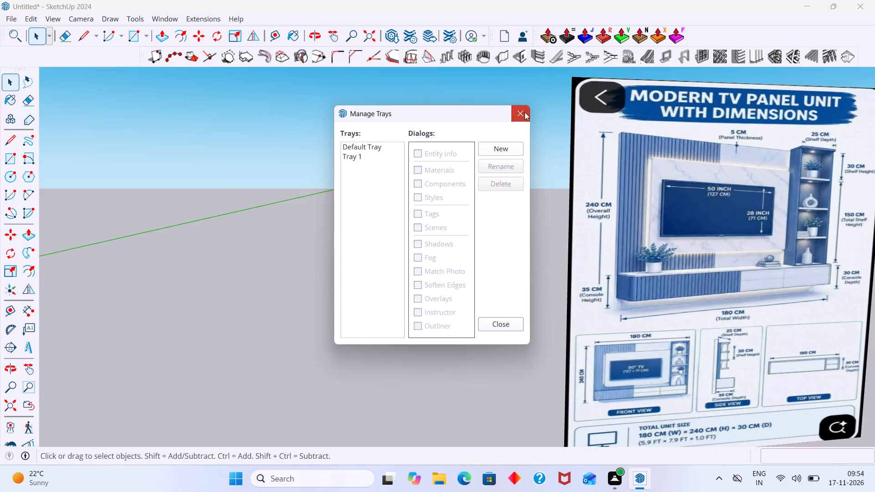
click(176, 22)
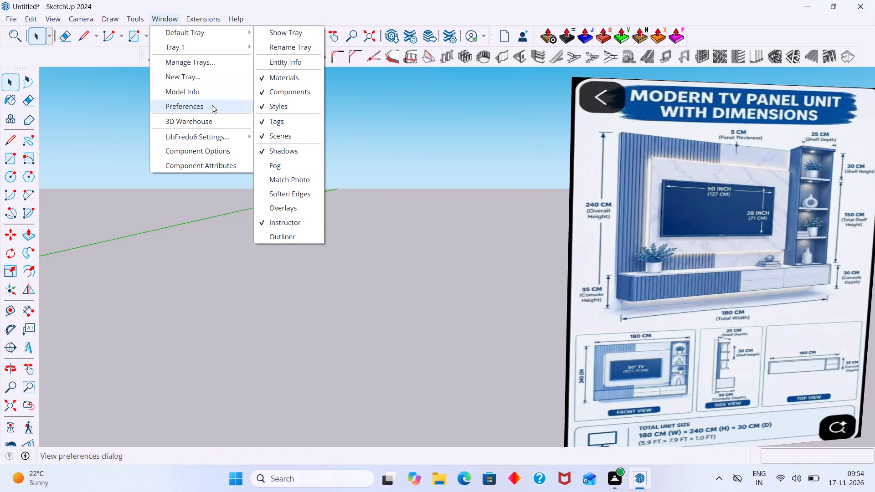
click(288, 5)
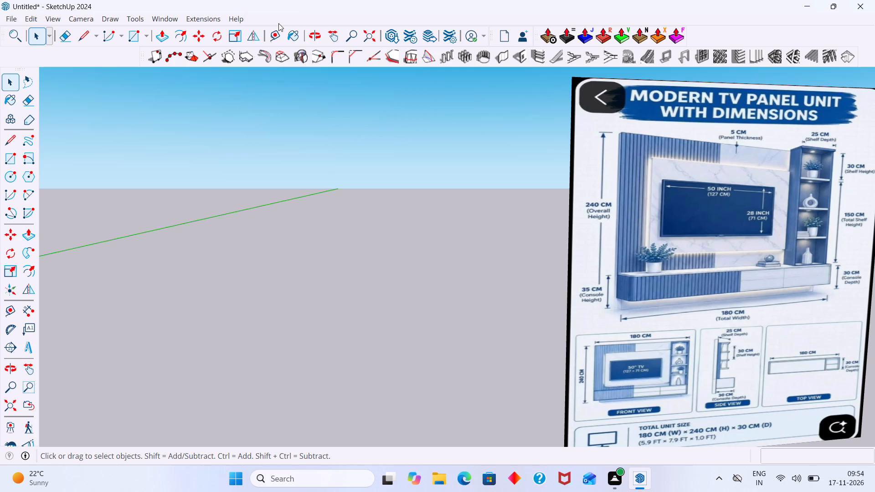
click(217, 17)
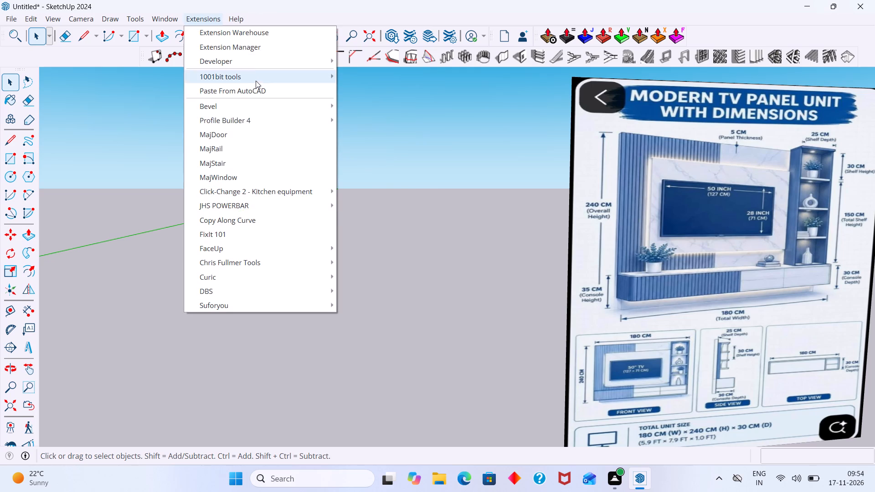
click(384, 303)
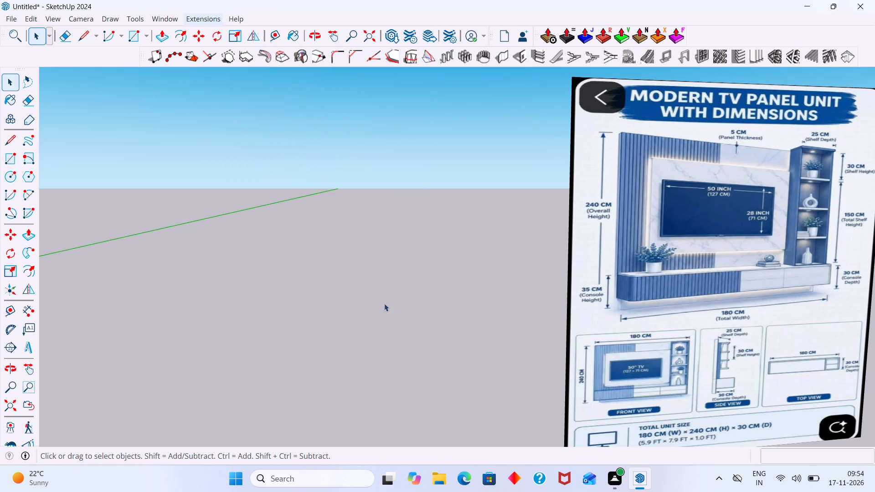
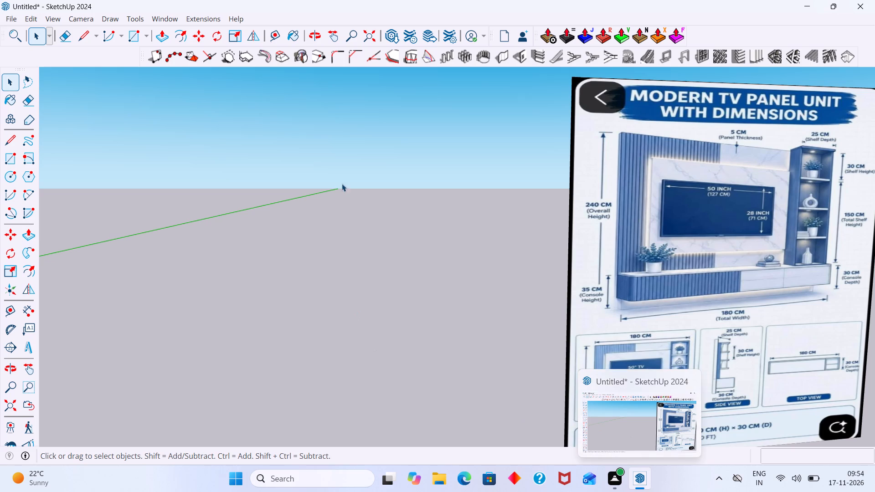
Review the model's dimension settings for text, leader line endpoints and alignment.
click(217, 15)
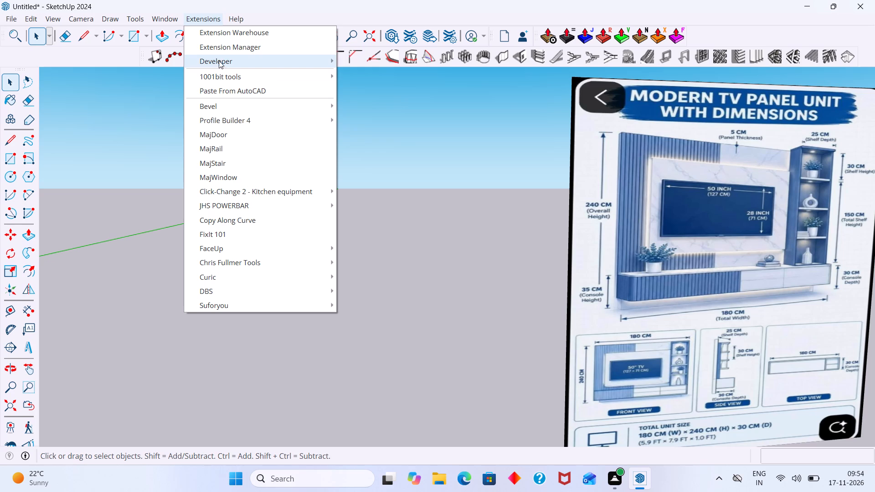
click(420, 205)
click(170, 15)
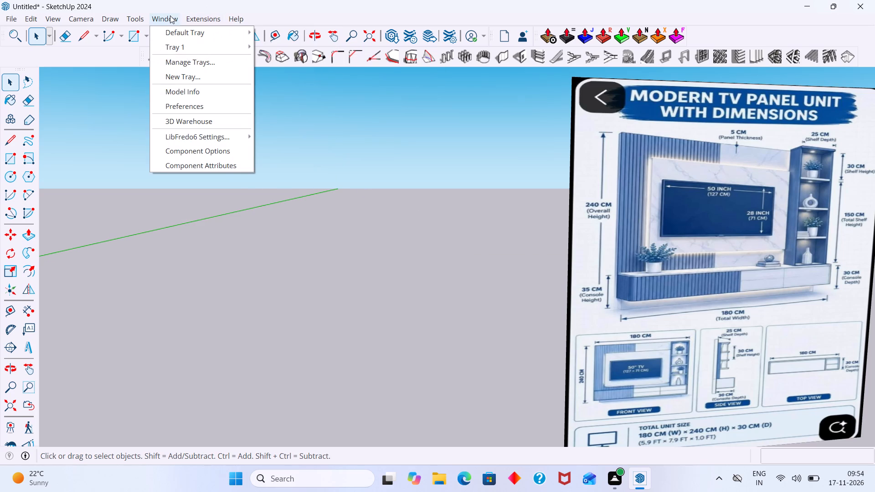
click(191, 92)
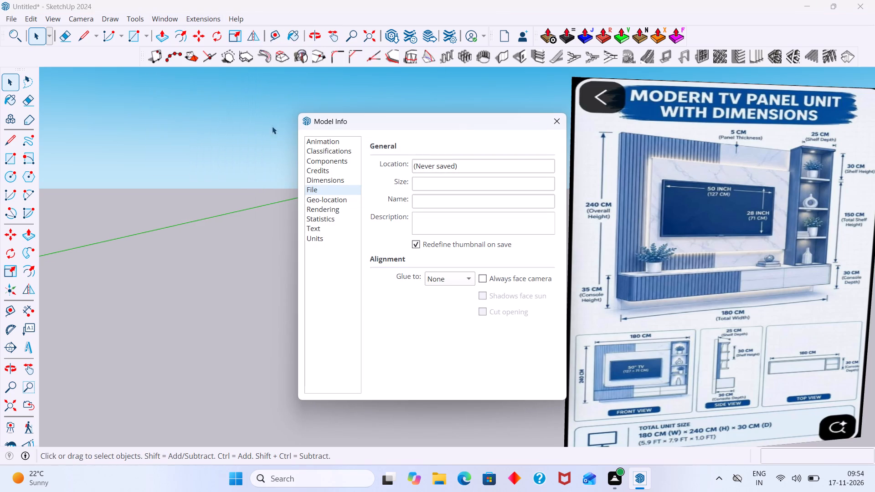
click(331, 211)
click(326, 176)
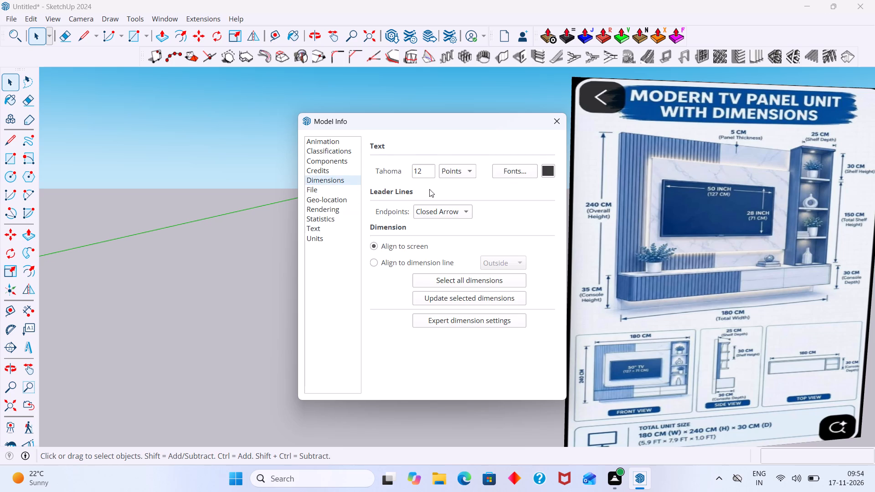
click(465, 214)
click(337, 182)
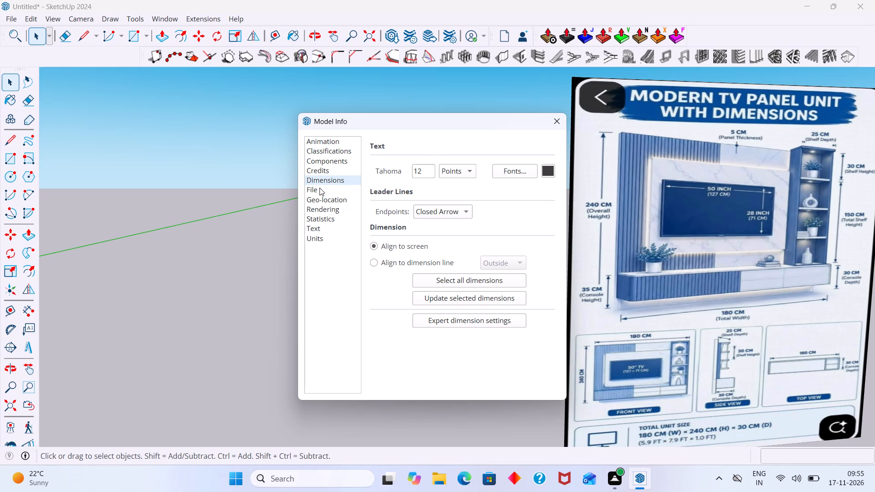
click(318, 192)
click(325, 183)
click(568, 116)
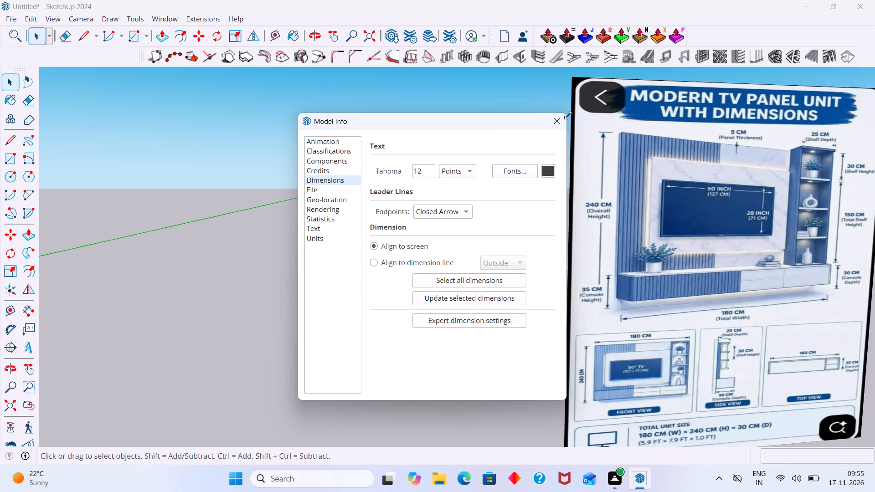
click(561, 120)
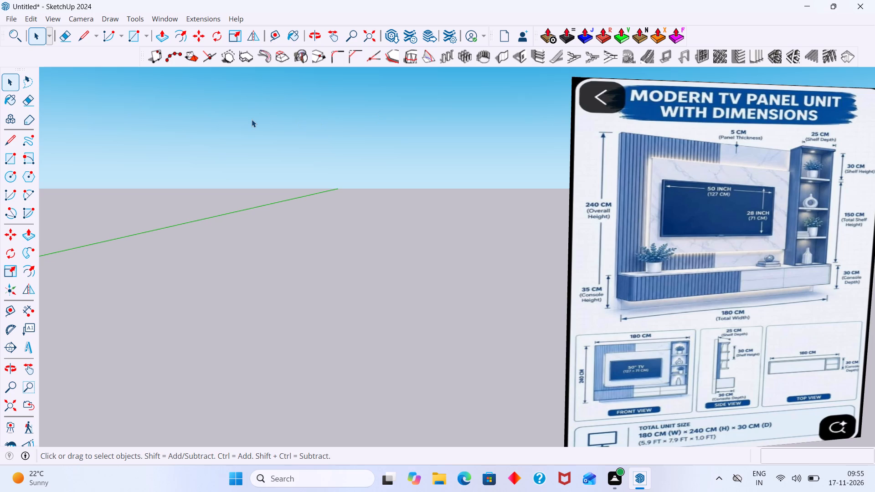
Examine the upright TV panel unit reference image from farther away, against the red and green axes.
scroll(157, 152, down, 3)
scroll(257, 196, down, 5)
middle_drag(263, 212, 286, 219)
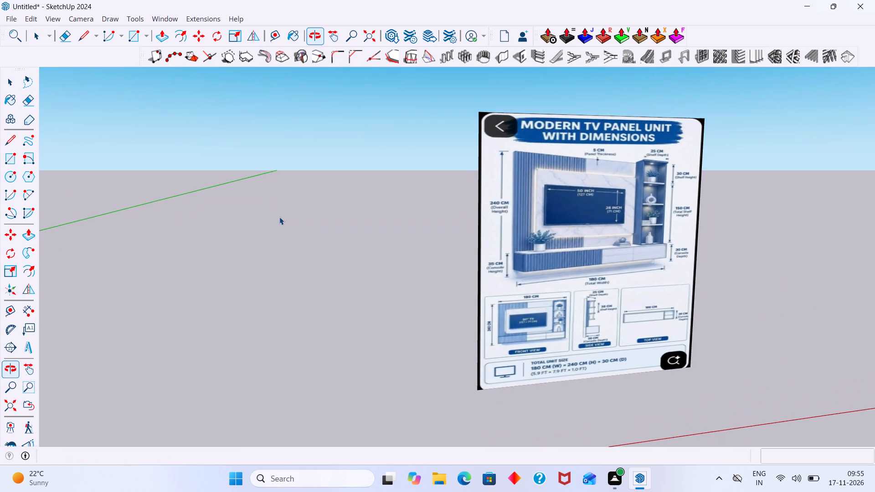
shift+middle_drag(265, 213, 401, 226)
scroll(388, 224, down, 4)
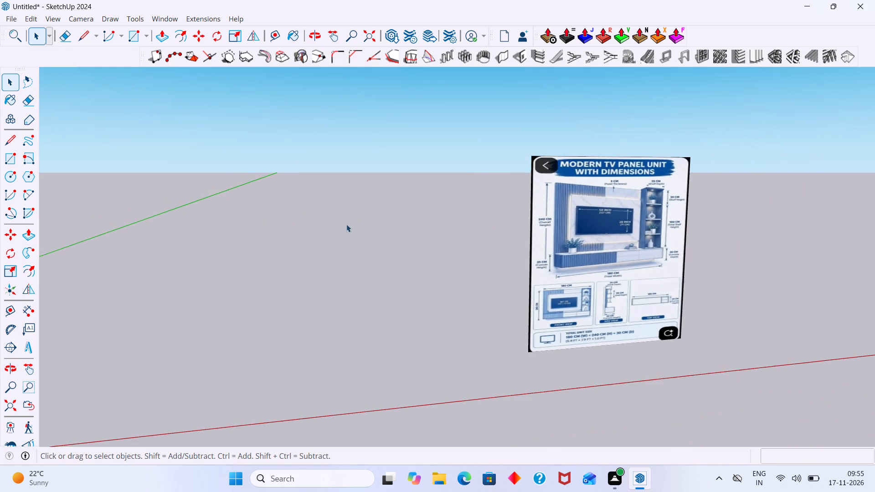
scroll(346, 224, down, 1)
scroll(284, 227, down, 2)
shift+middle_drag(283, 228, 430, 217)
scroll(420, 219, down, 2)
middle_drag(410, 219, 338, 208)
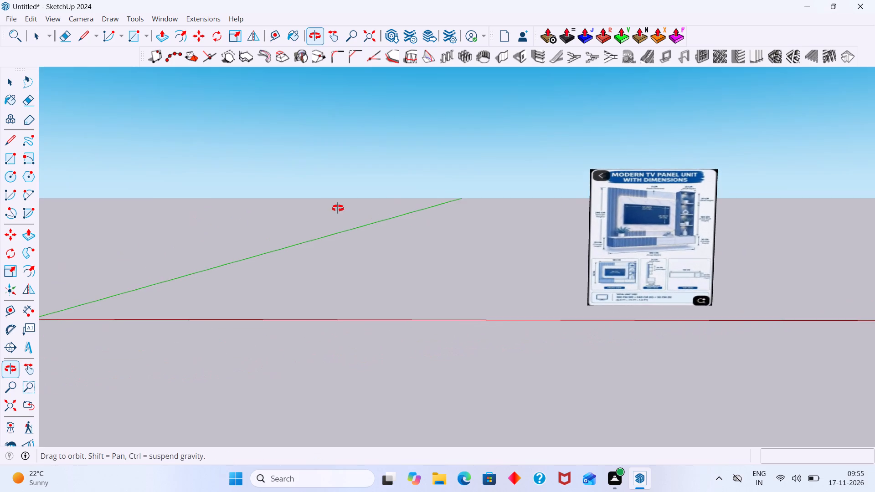
middle_drag(338, 208, 337, 228)
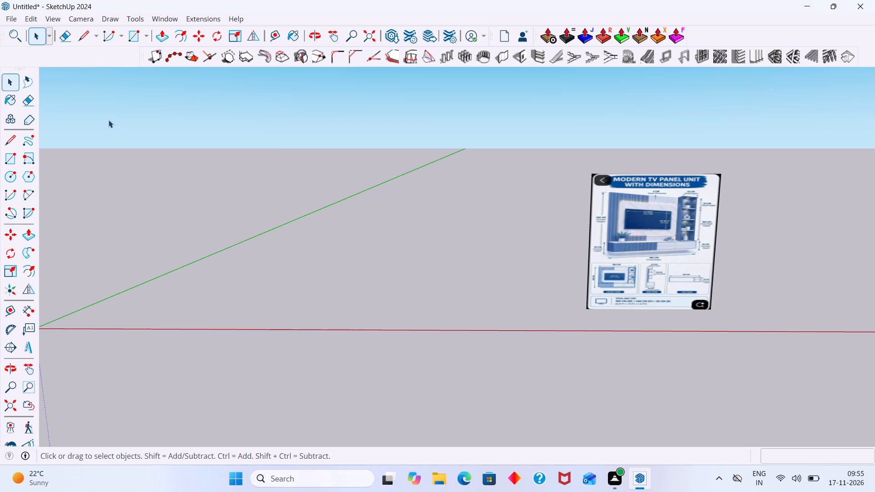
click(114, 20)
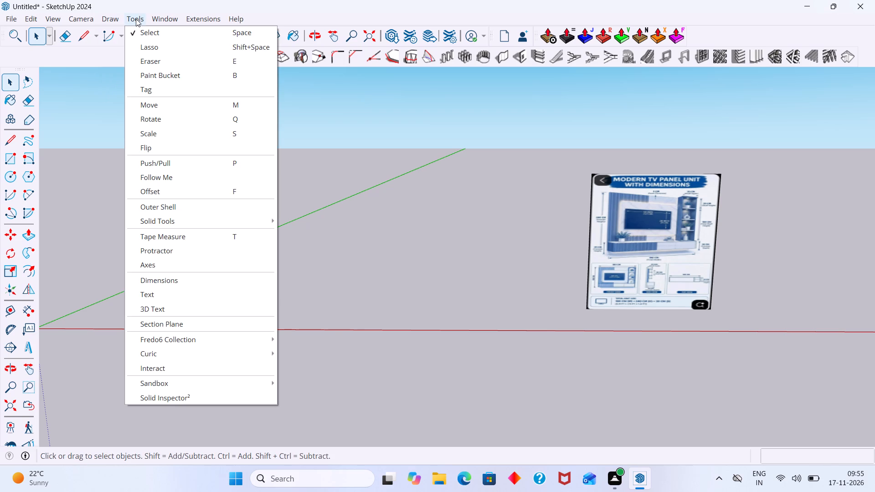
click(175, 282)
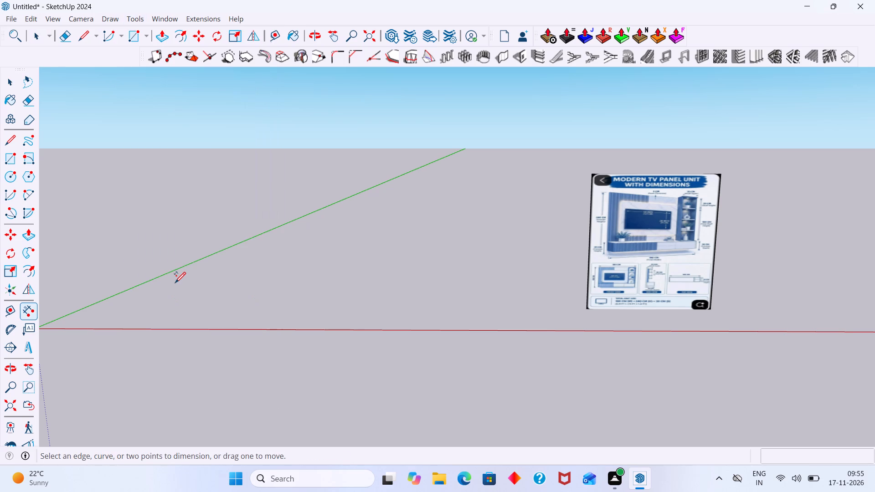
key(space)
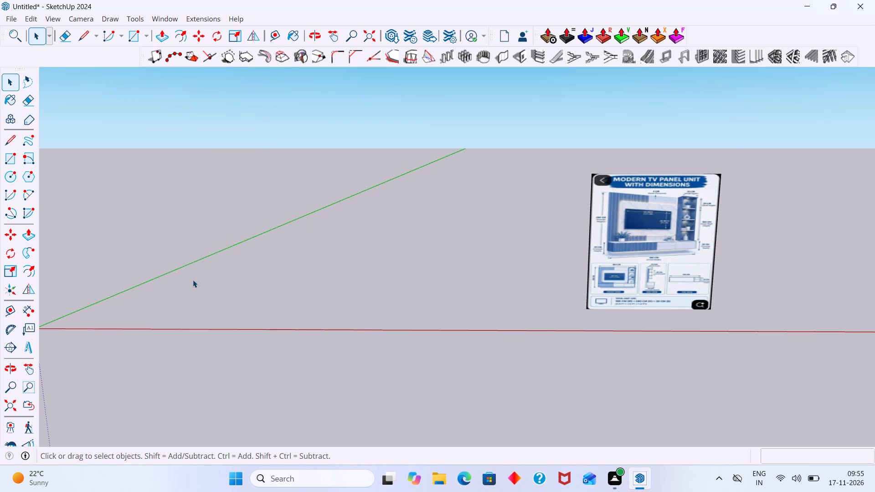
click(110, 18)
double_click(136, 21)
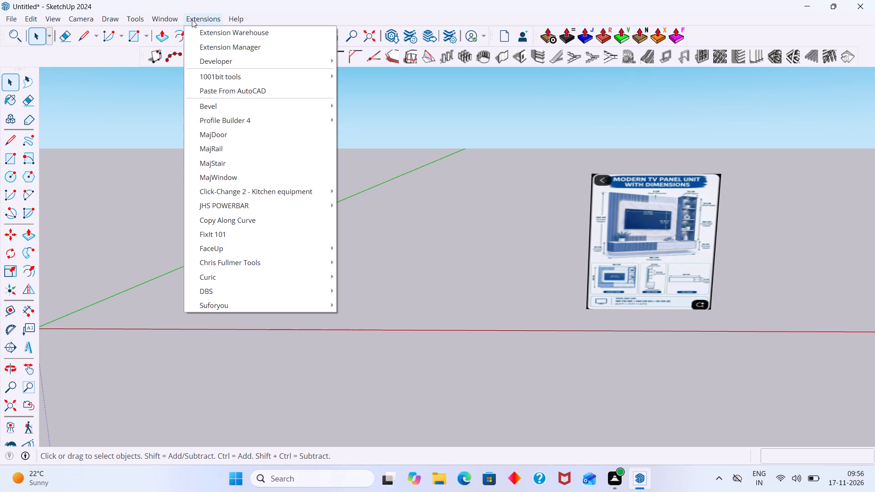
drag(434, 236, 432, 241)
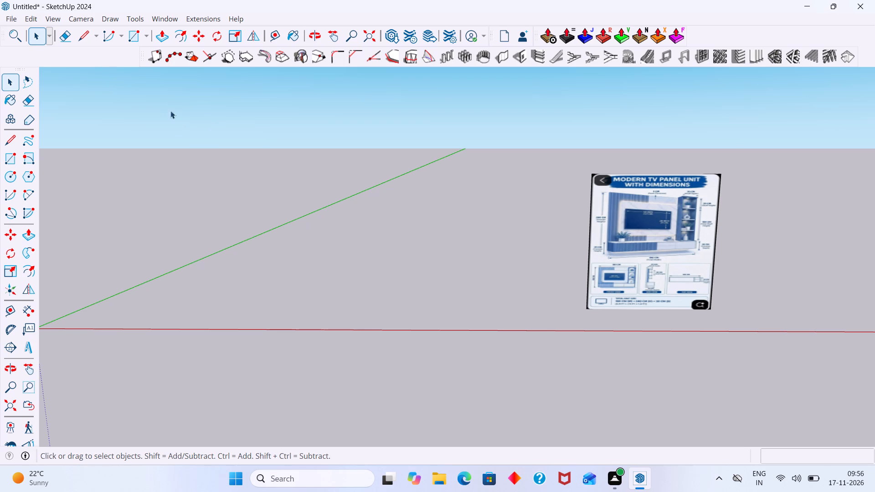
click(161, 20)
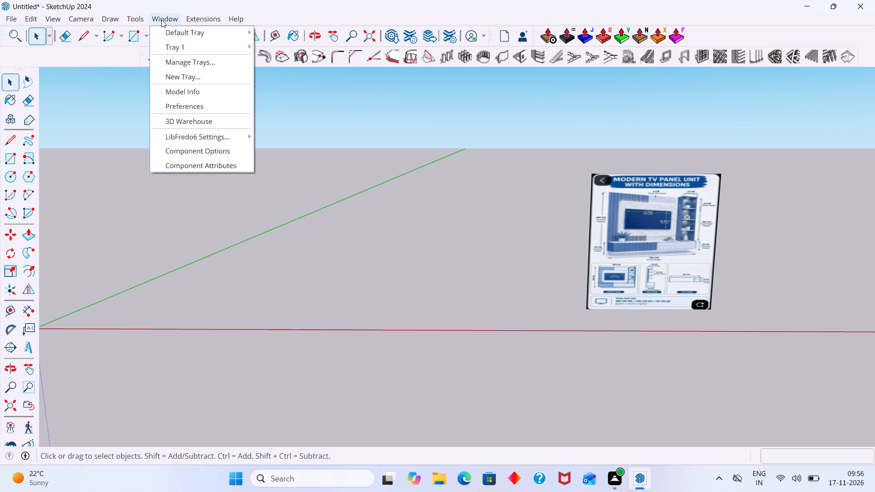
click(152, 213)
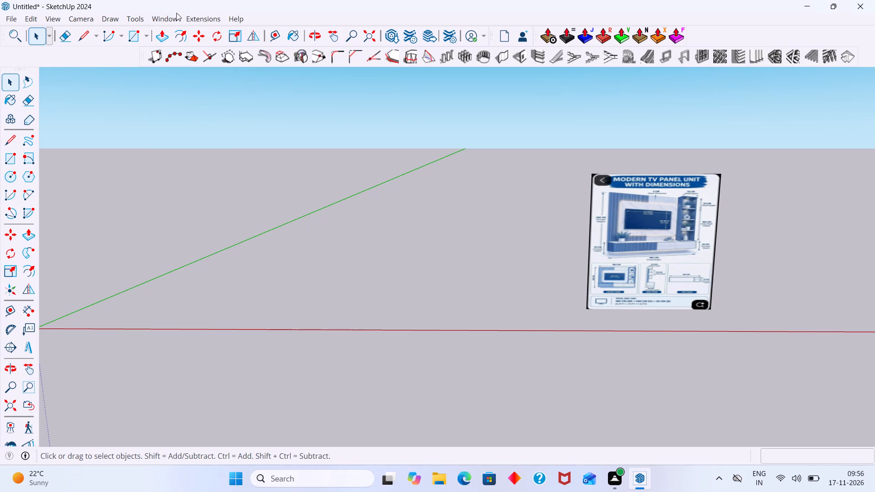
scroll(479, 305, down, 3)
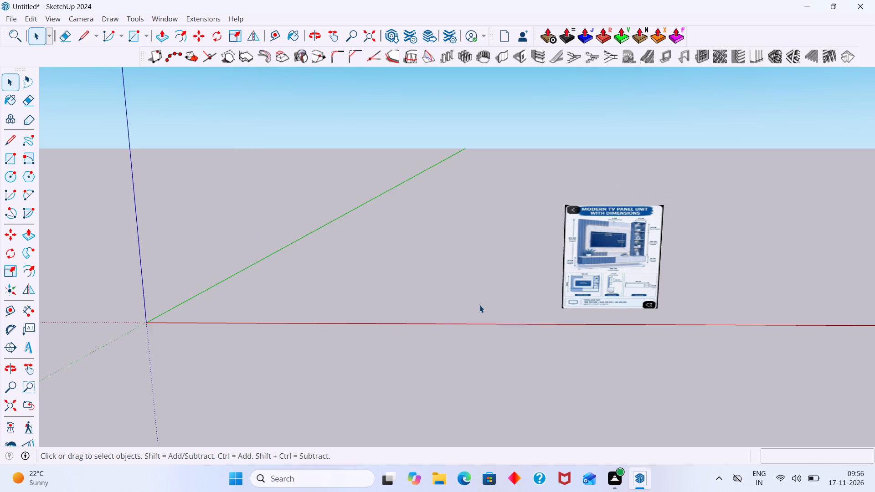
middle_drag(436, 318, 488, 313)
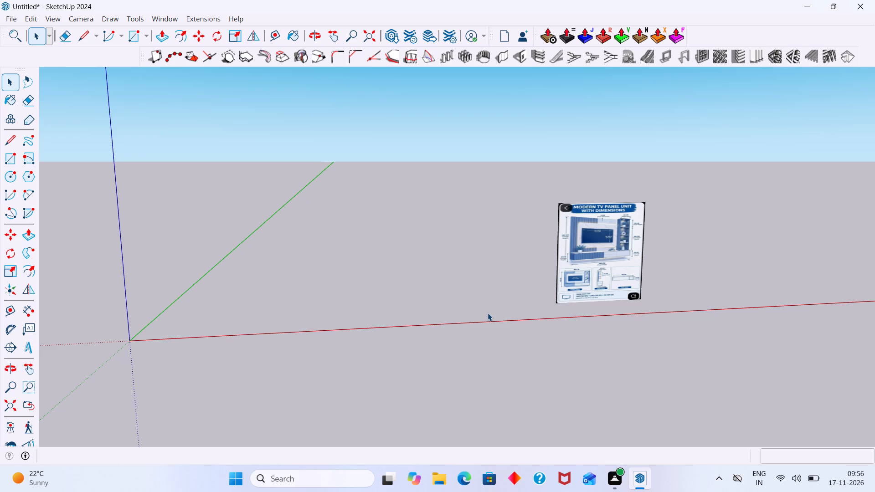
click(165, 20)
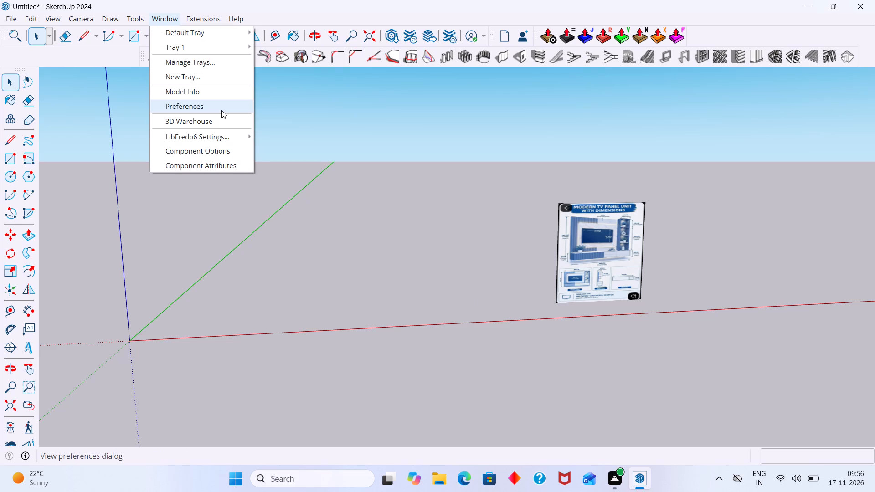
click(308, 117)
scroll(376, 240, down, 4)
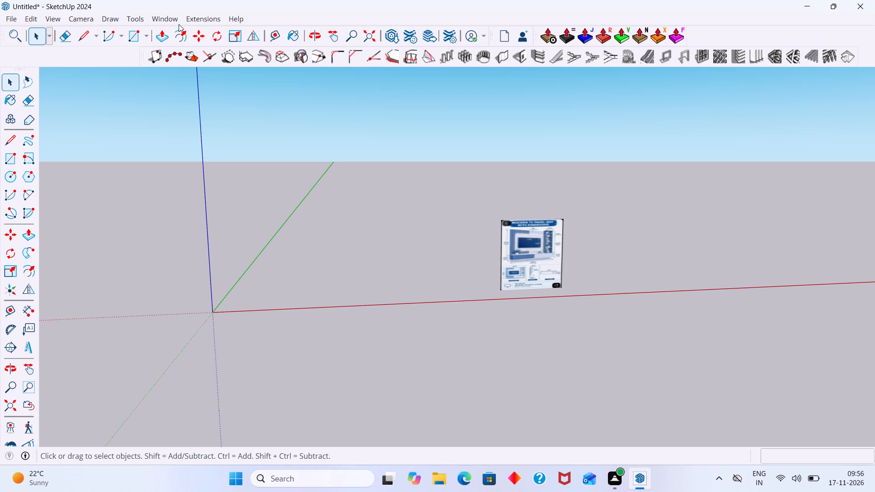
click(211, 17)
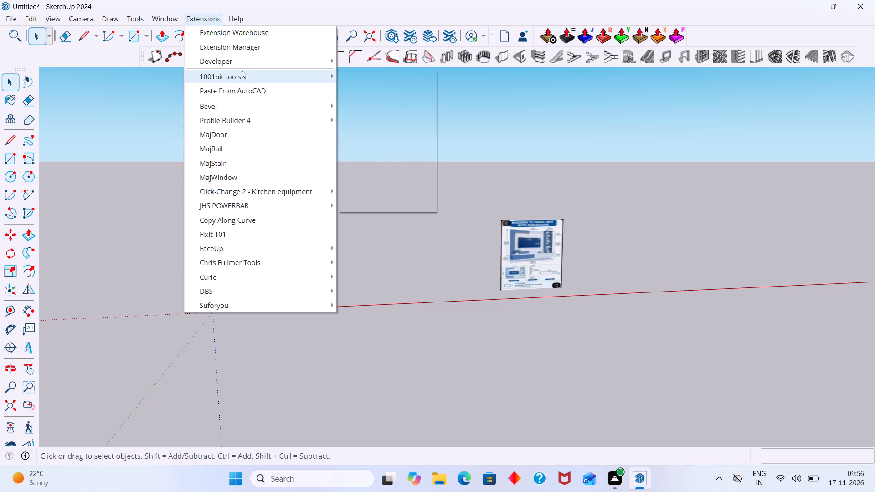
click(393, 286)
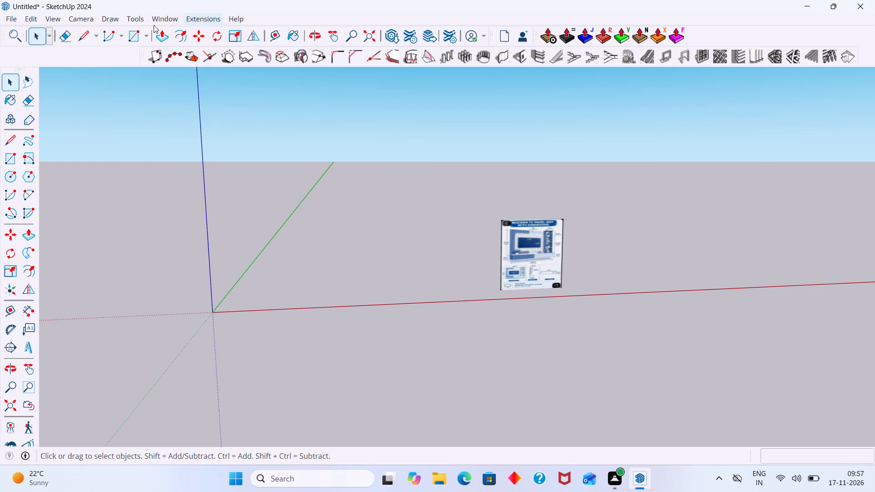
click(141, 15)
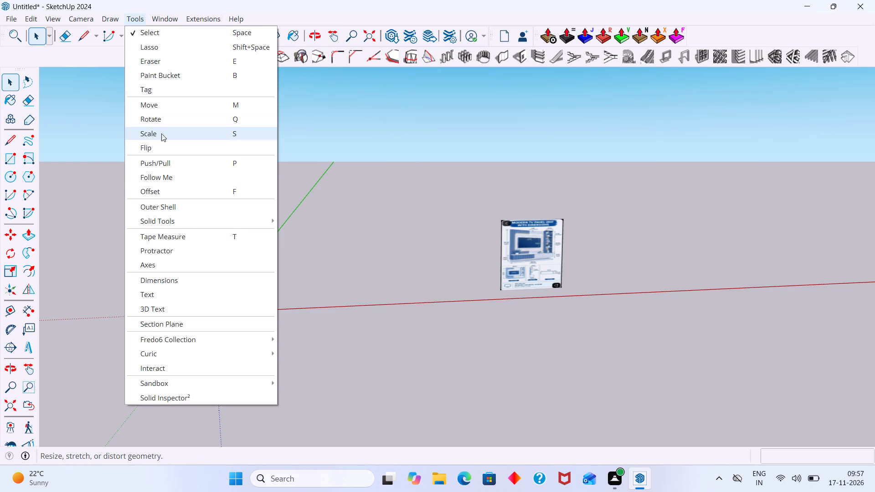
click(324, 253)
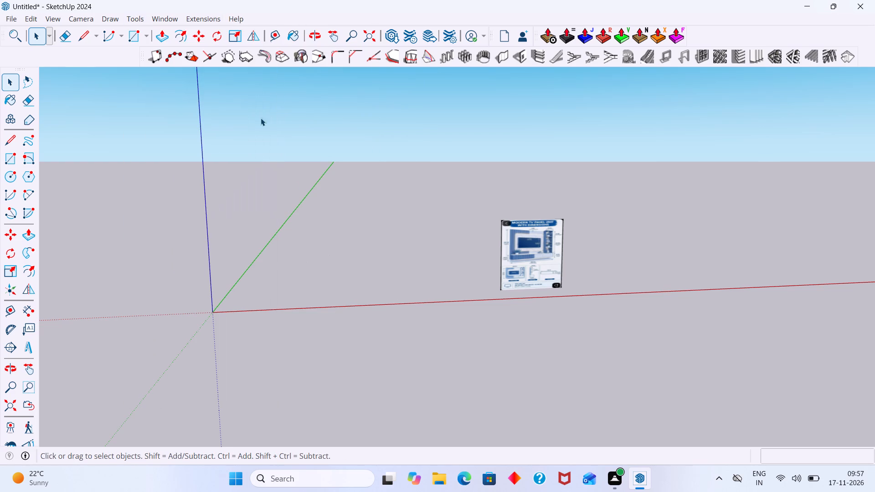
Recheck the model's dimension text, endpoint and alignment settings.
click(168, 16)
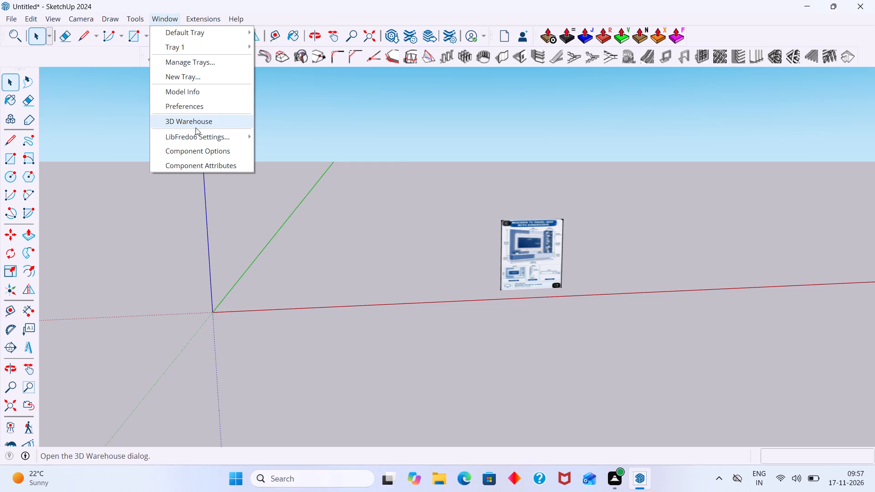
click(192, 91)
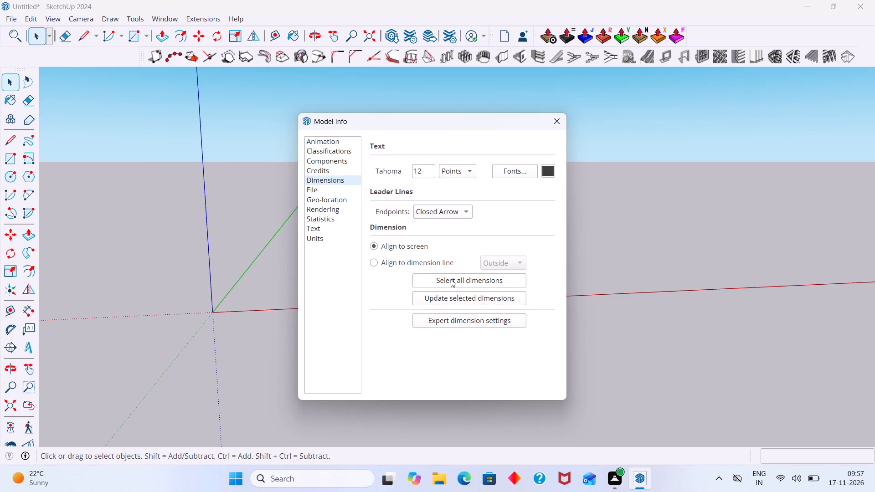
click(559, 114)
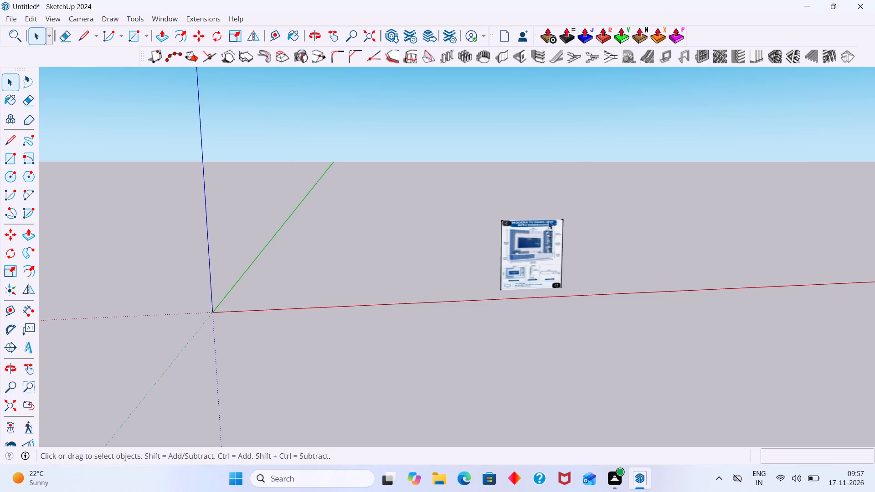
Delete the upright TV panel unit reference image from the model.
click(547, 222)
click(555, 239)
key(Delete)
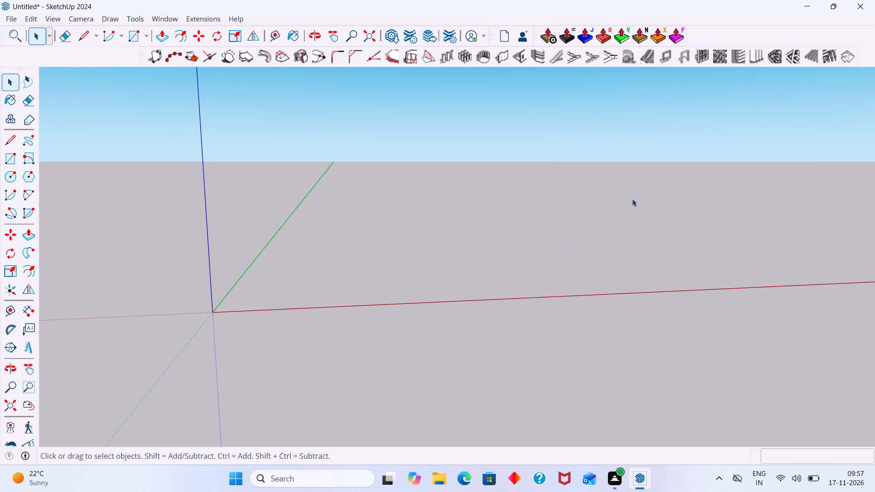
Close SketchUp with the untitled model.
click(865, 1)
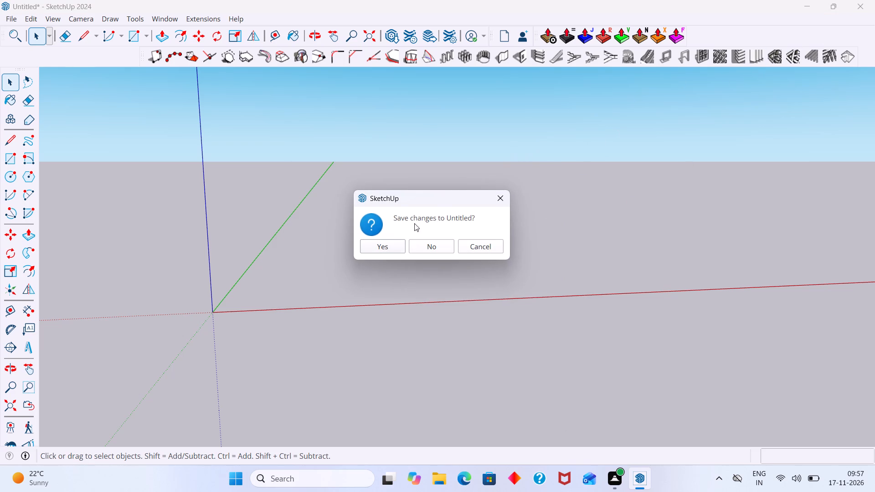
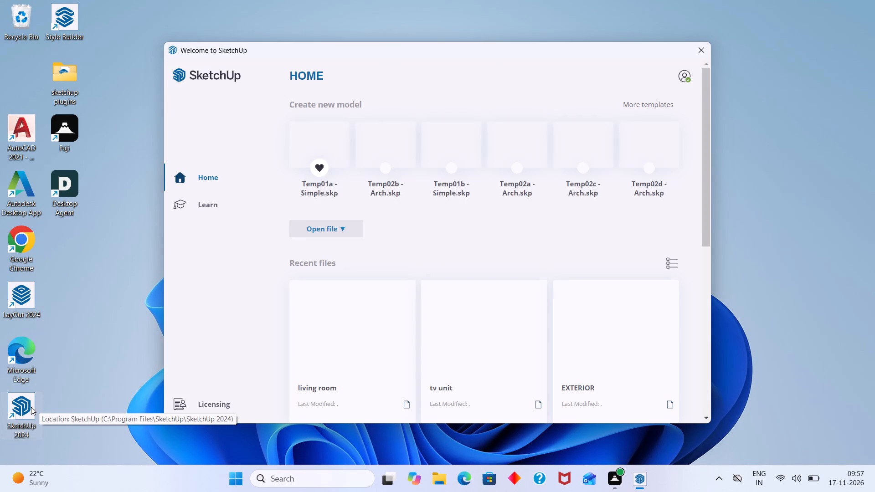
Look through the recent model files in the reopened SketchUp welcome window.
click(250, 134)
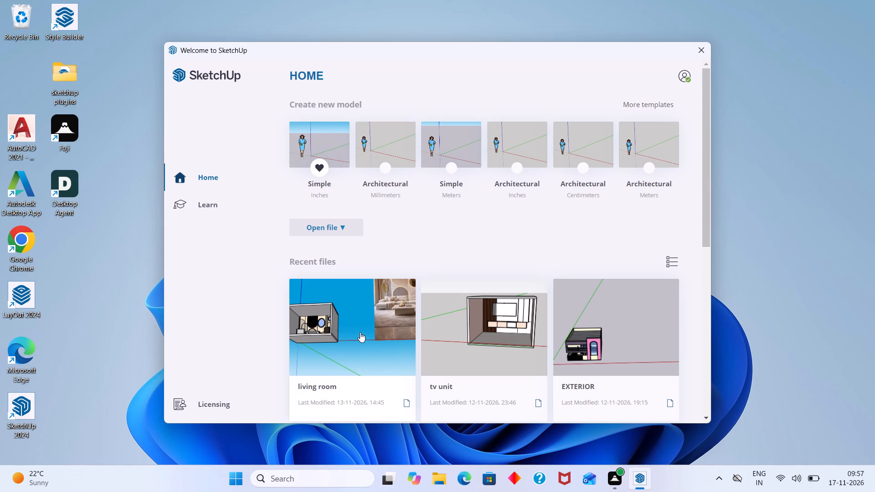
scroll(428, 347, down, 3)
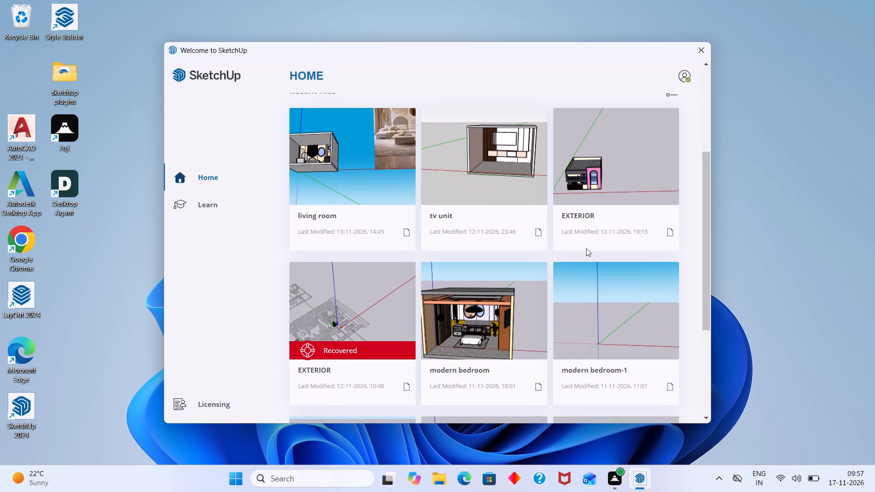
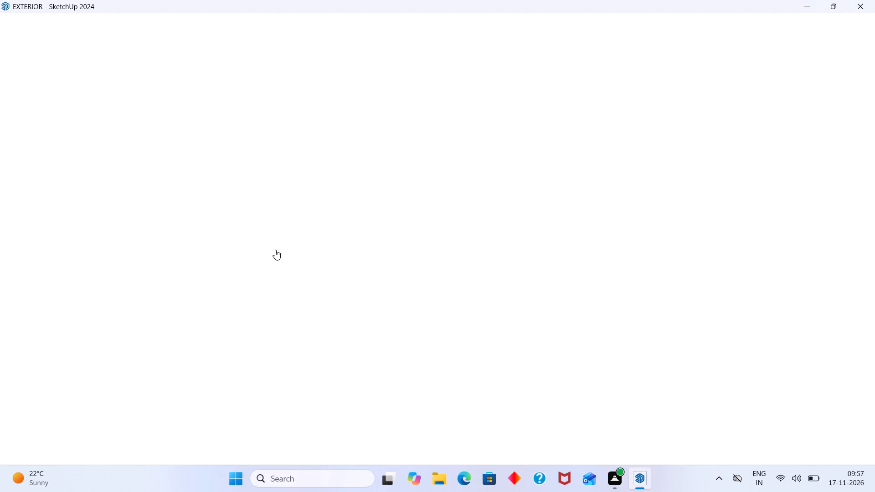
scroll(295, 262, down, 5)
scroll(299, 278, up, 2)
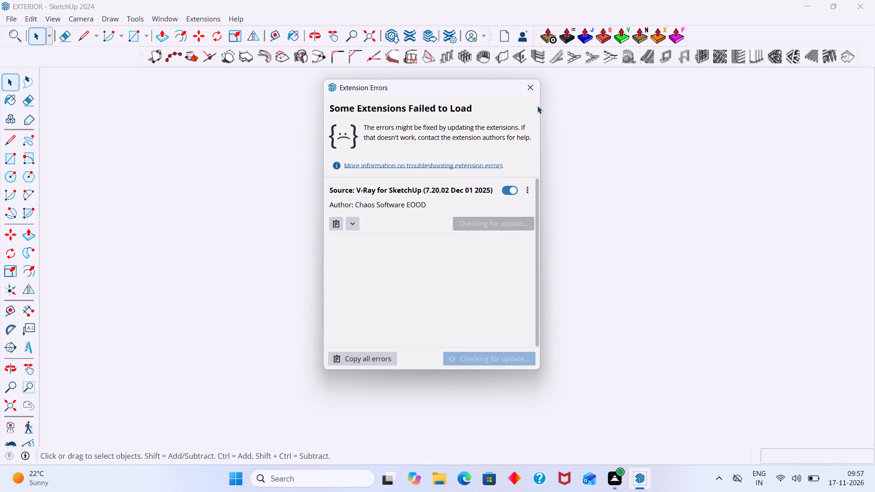
Dismiss the Extension Errors report that covers the EXTERIOR house model.
click(532, 87)
click(530, 86)
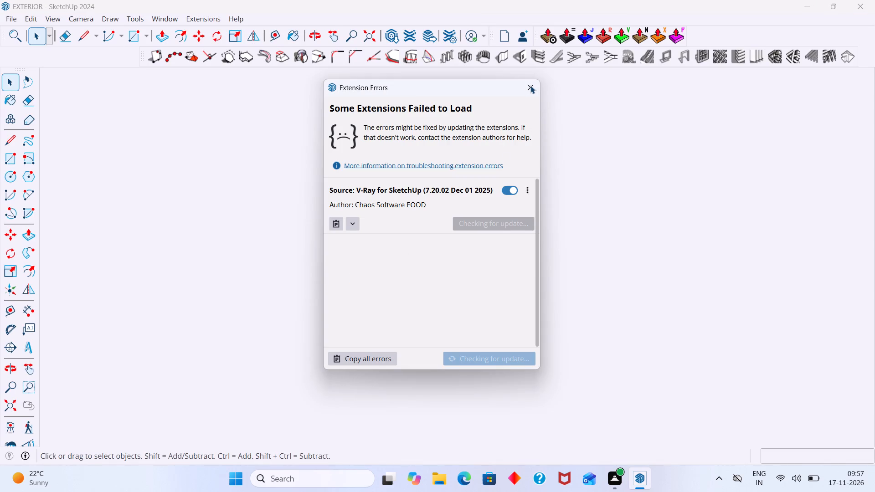
click(530, 86)
click(530, 84)
click(529, 85)
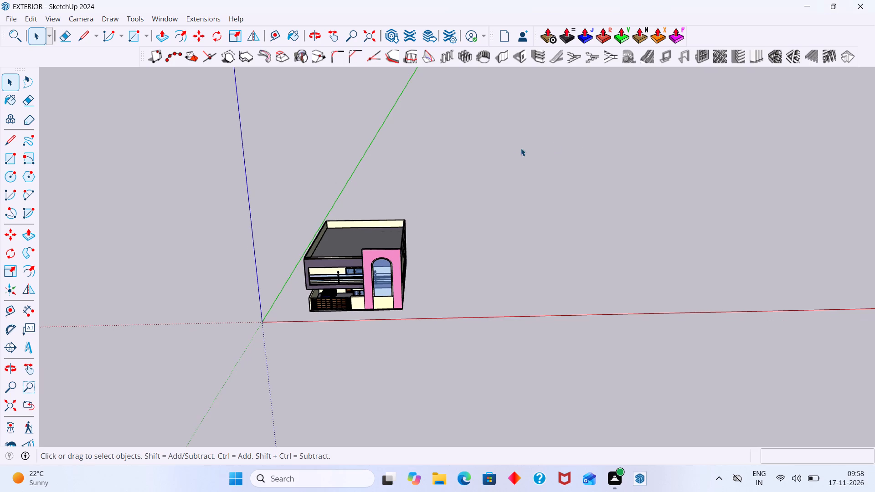
scroll(343, 292, up, 12)
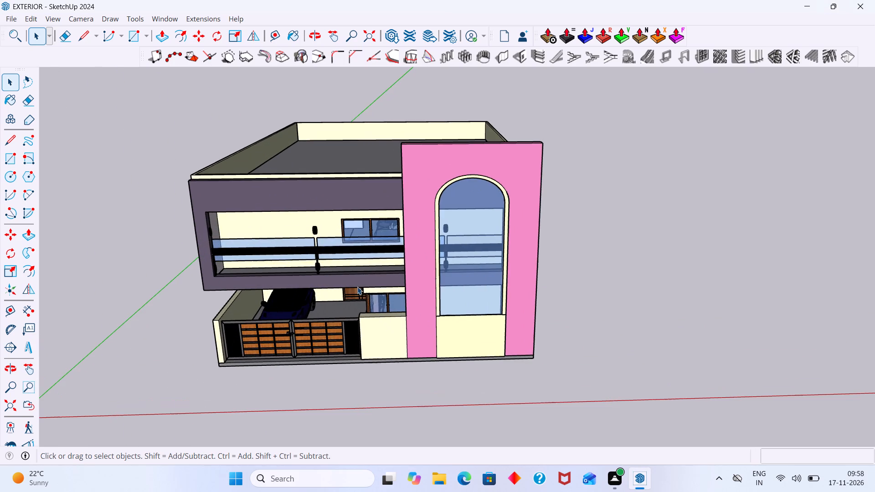
scroll(384, 297, up, 3)
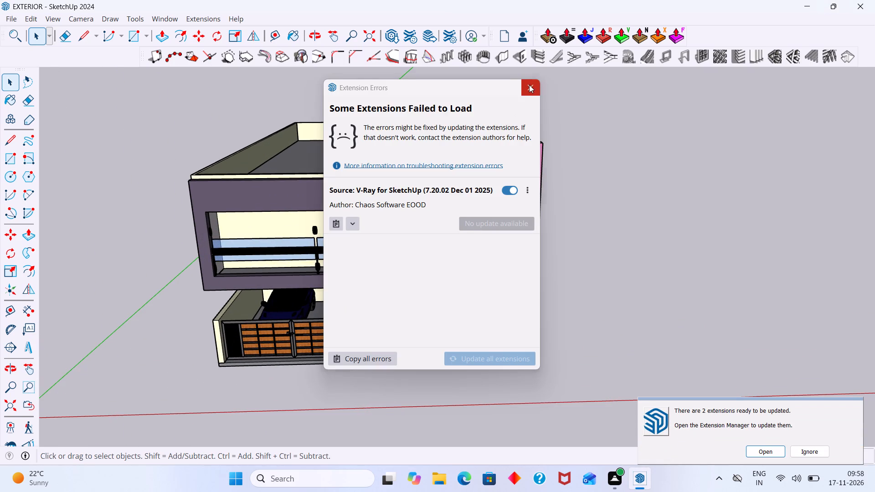
click(529, 85)
Open the recent model "elevation of a building in 3d modelling.skp" in place of the EXTERIOR model.
scroll(374, 256, up, 2)
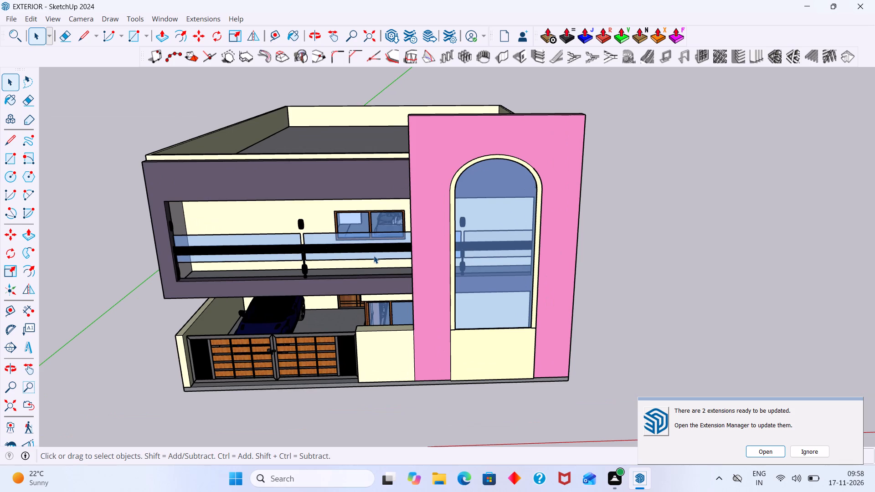
scroll(604, 307, down, 2)
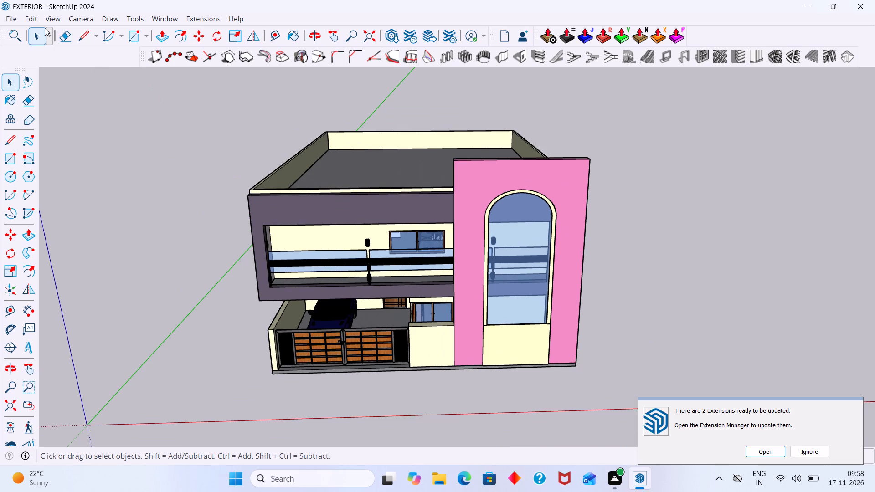
click(11, 17)
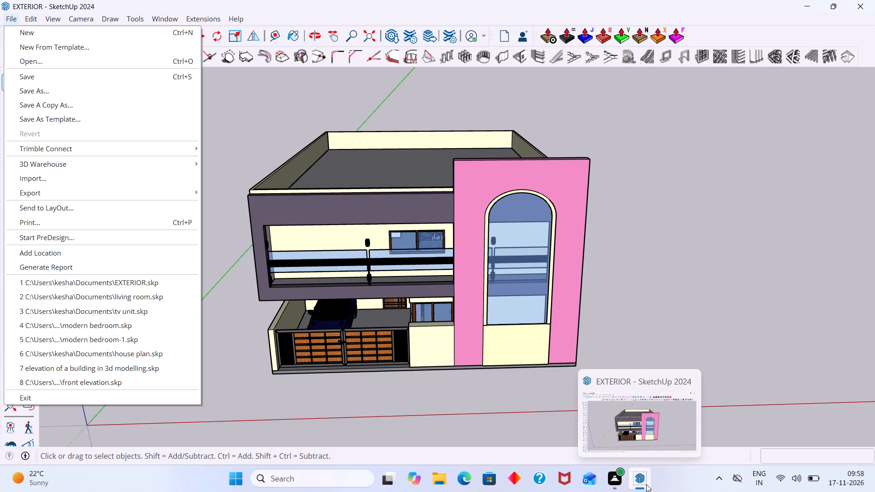
scroll(150, 317, down, 4)
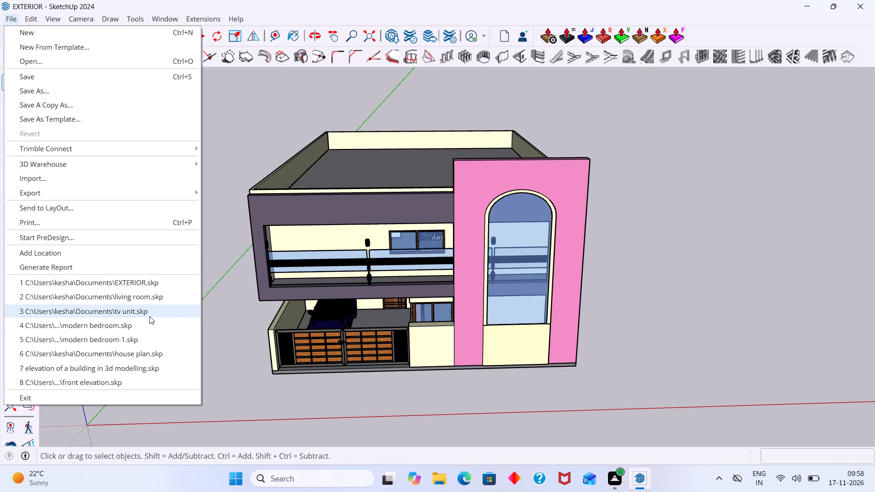
click(119, 371)
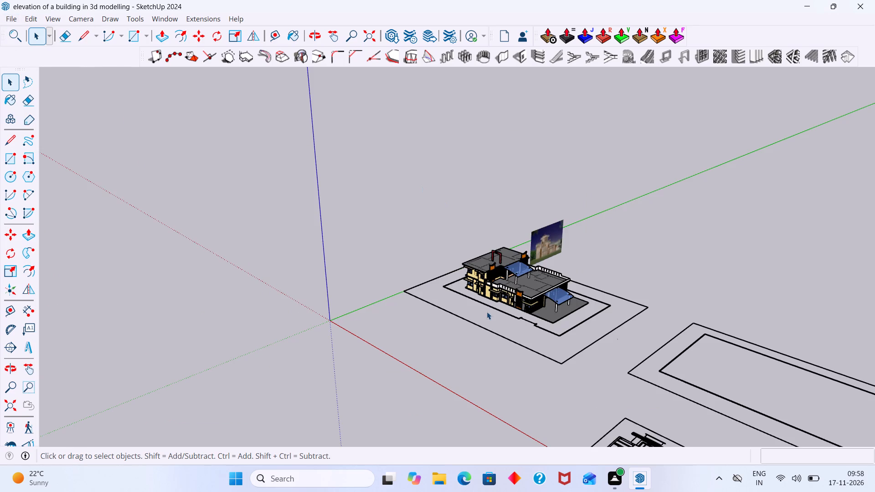
Delete the red upright frame standing on the building's upper roof.
scroll(494, 313, up, 19)
scroll(581, 292, down, 2)
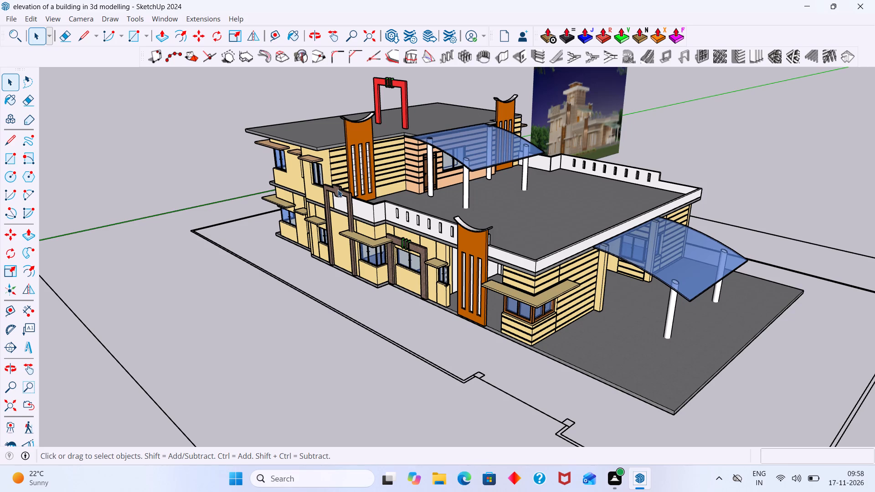
middle_drag(247, 287, 220, 287)
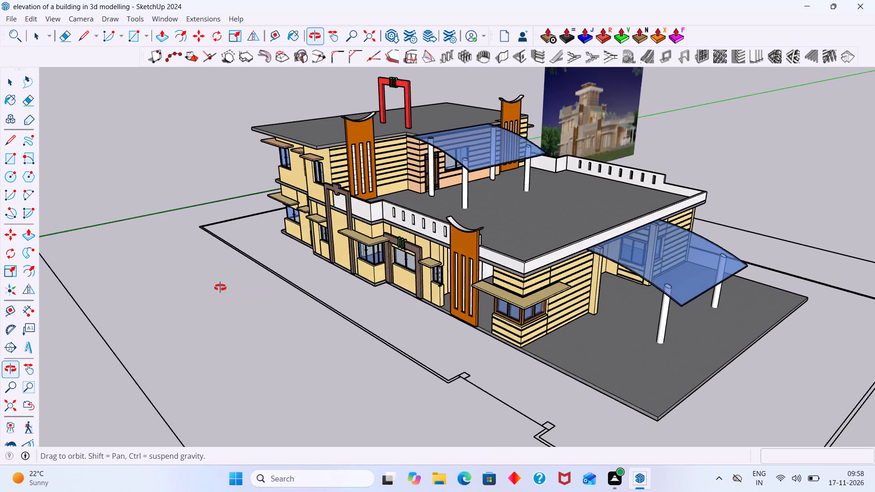
middle_drag(220, 287, 89, 255)
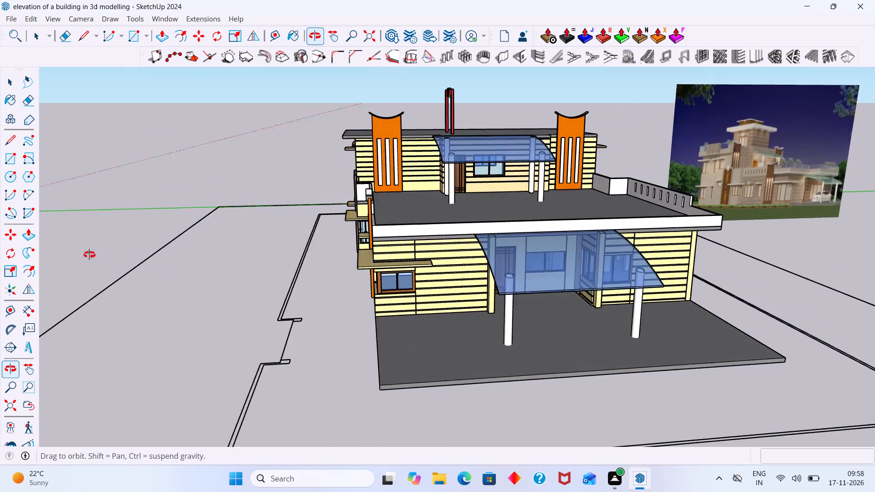
middle_drag(89, 255, 191, 302)
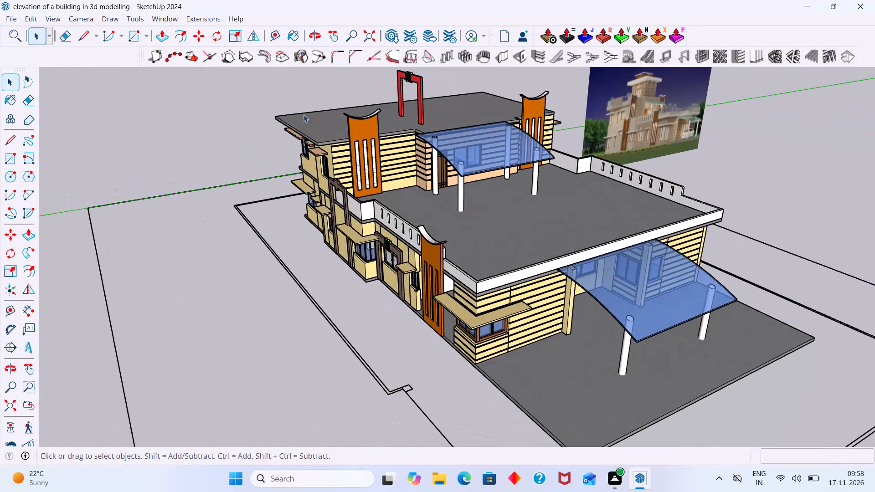
click(417, 81)
key(Delete)
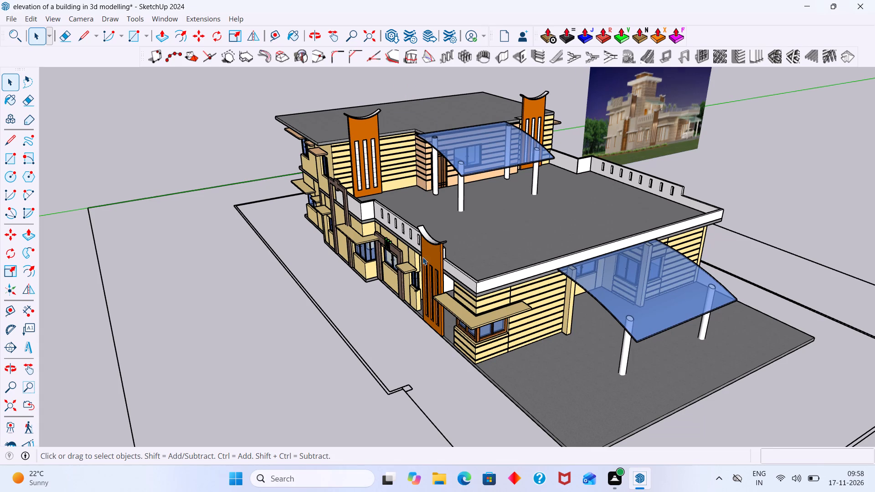
Examine the building elevation model from its carport end and long window side, with the reference image in view.
scroll(422, 258, down, 1)
middle_drag(424, 265, 15, 189)
middle_drag(465, 248, 713, 327)
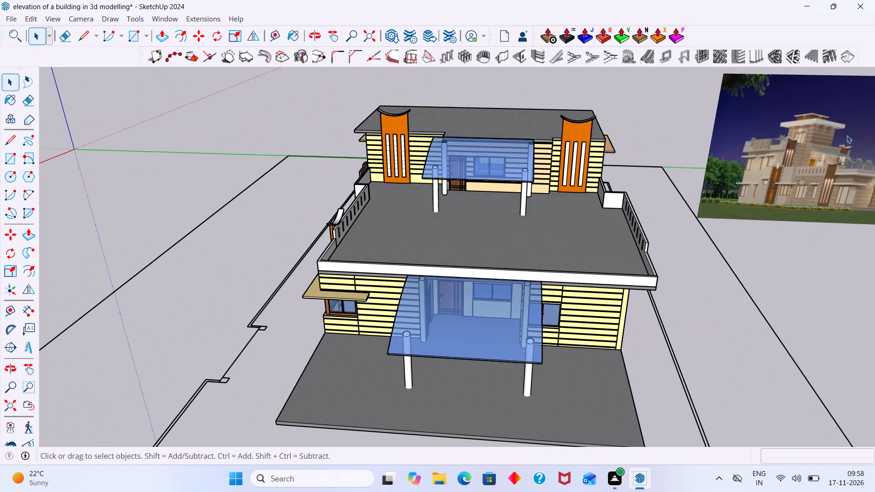
scroll(463, 251, down, 4)
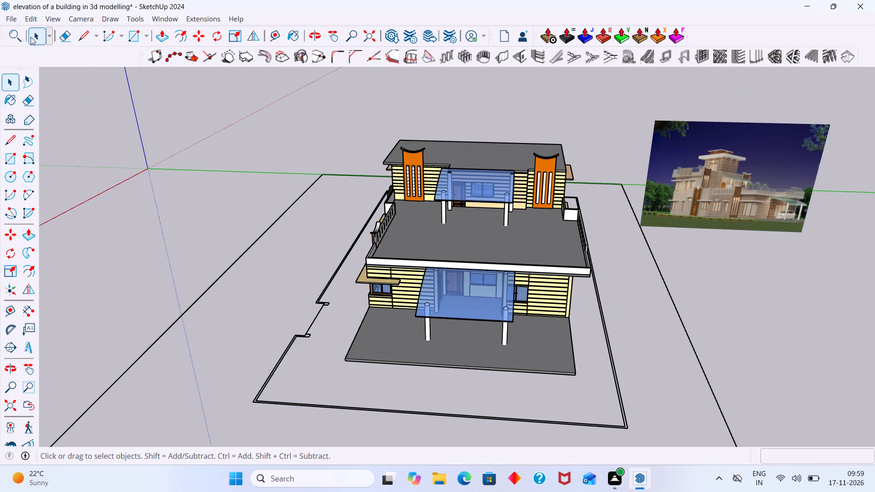
click(13, 18)
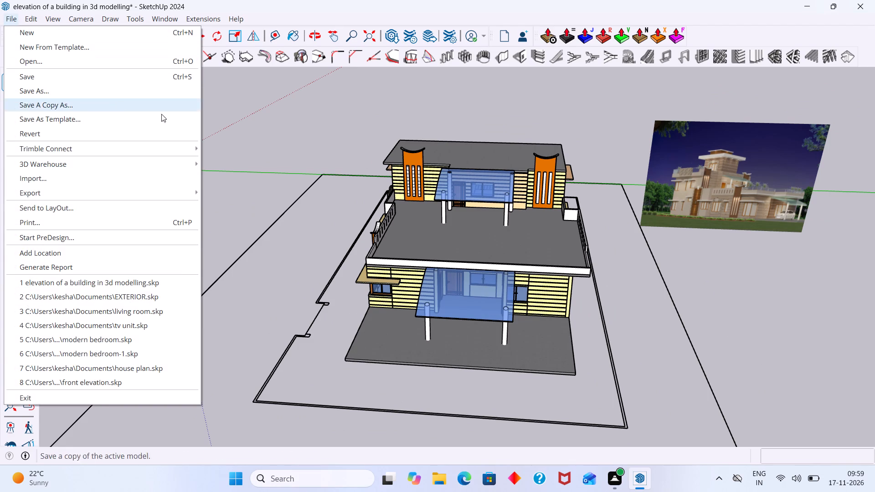
click(247, 143)
scroll(311, 192, down, 1)
middle_drag(340, 224, 630, 224)
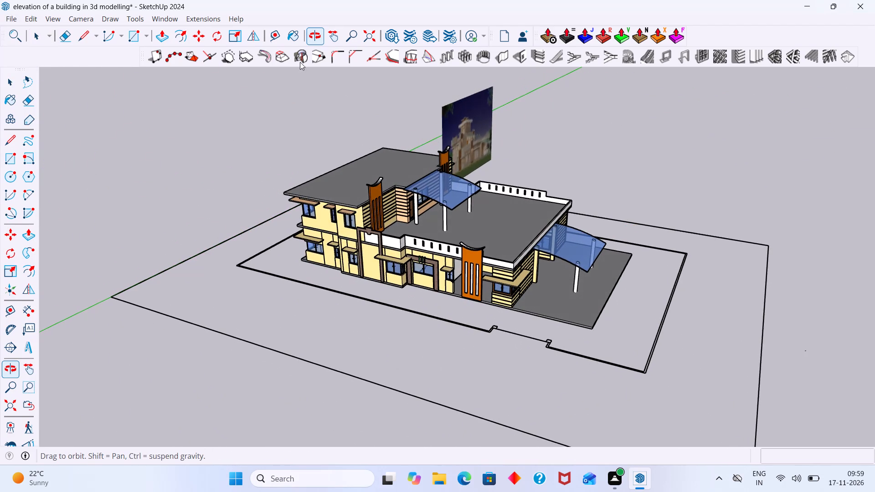
click(9, 18)
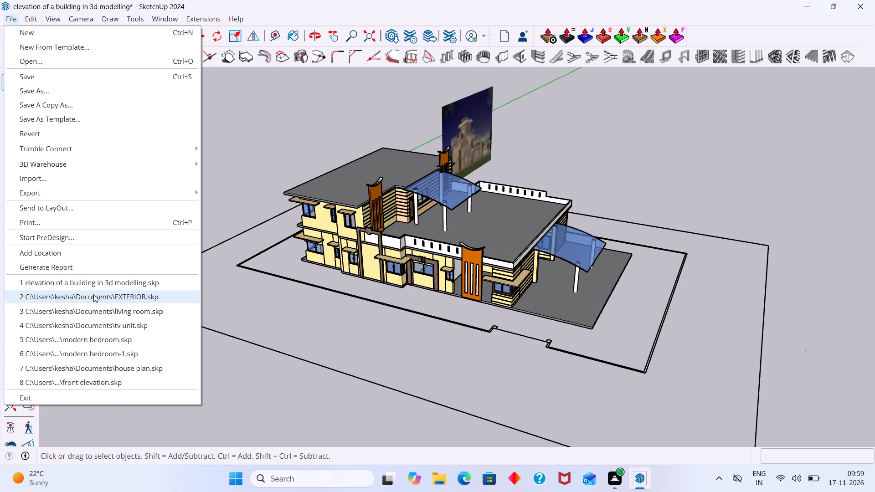
click(234, 123)
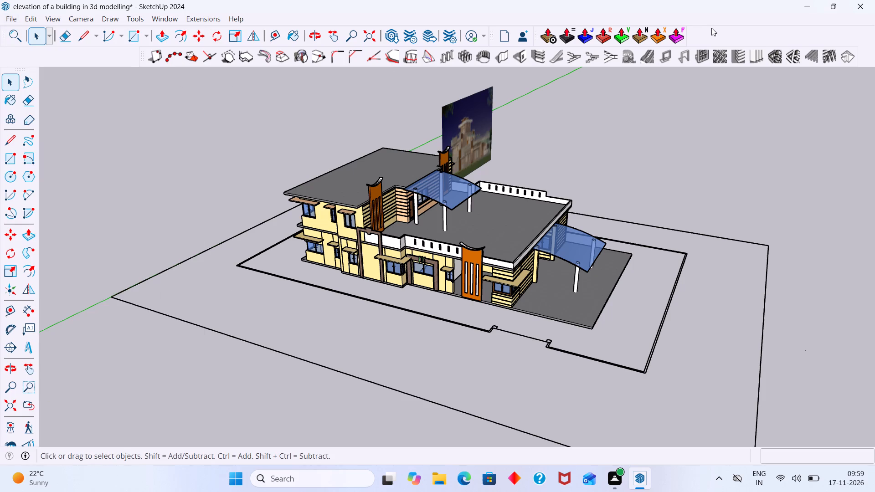
Close the "elevation of a building in 3d modelling" model.
click(861, 5)
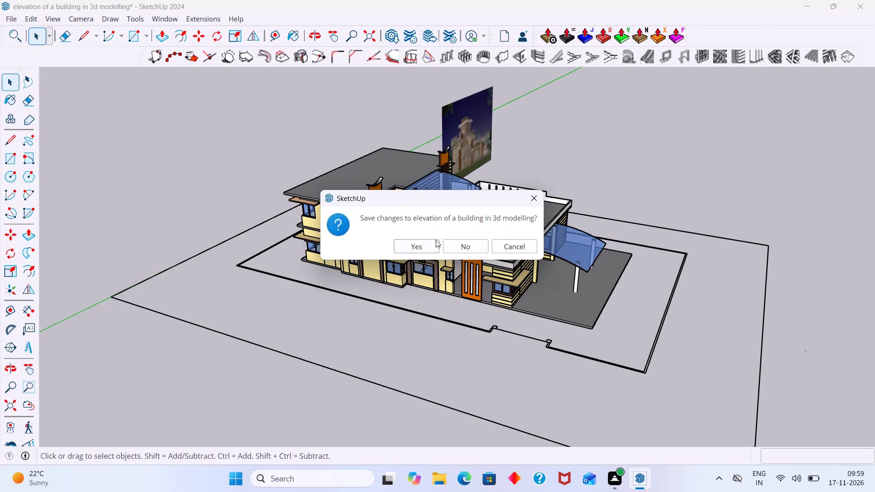
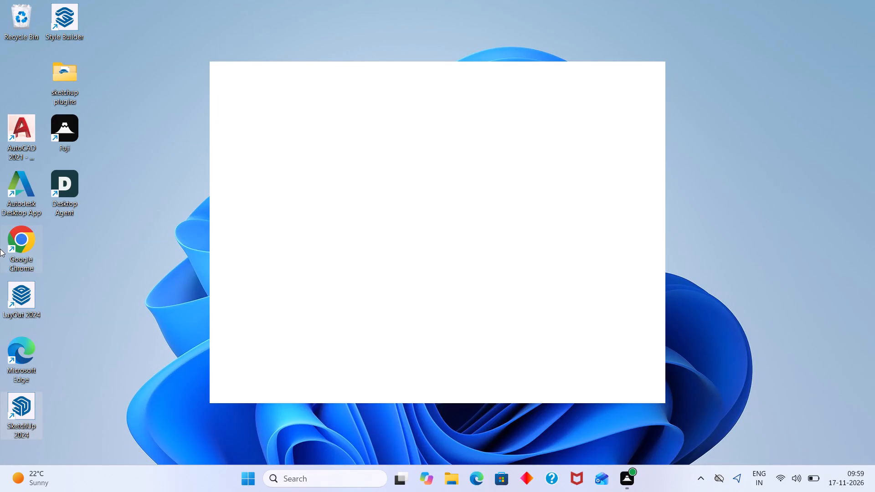
Browse the recent models in the SketchUp welcome window, down to the older house and elevation files.
scroll(371, 325, down, 1)
scroll(521, 308, down, 2)
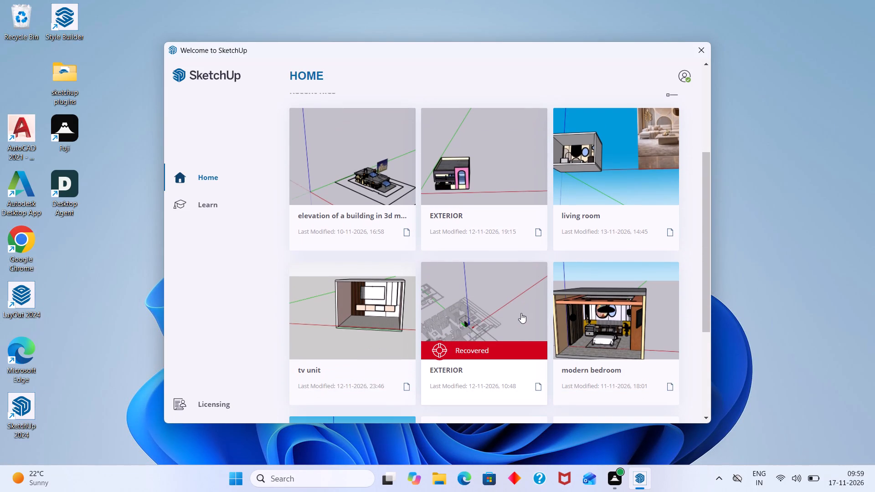
scroll(645, 179, down, 2)
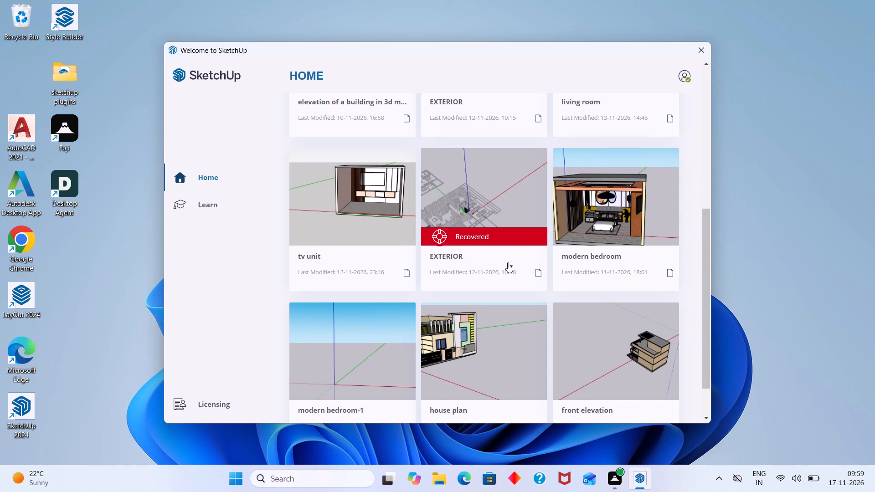
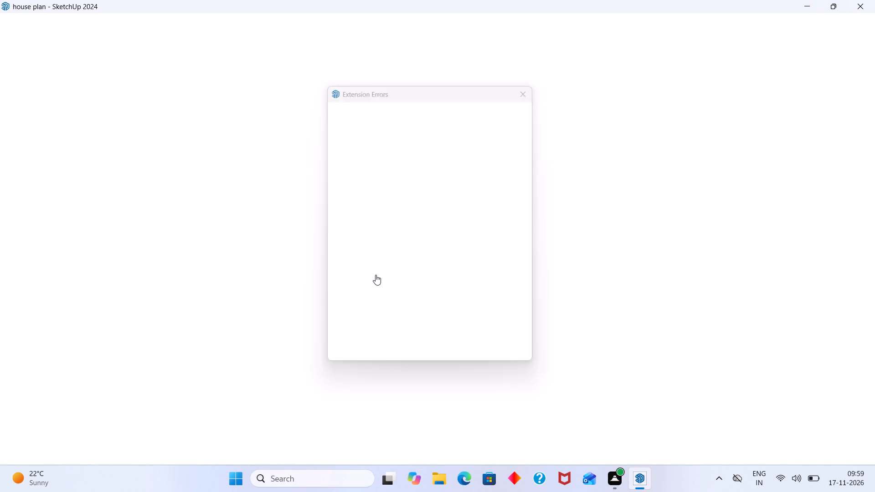
Close the Extension Errors window that covers the house plan model.
click(531, 86)
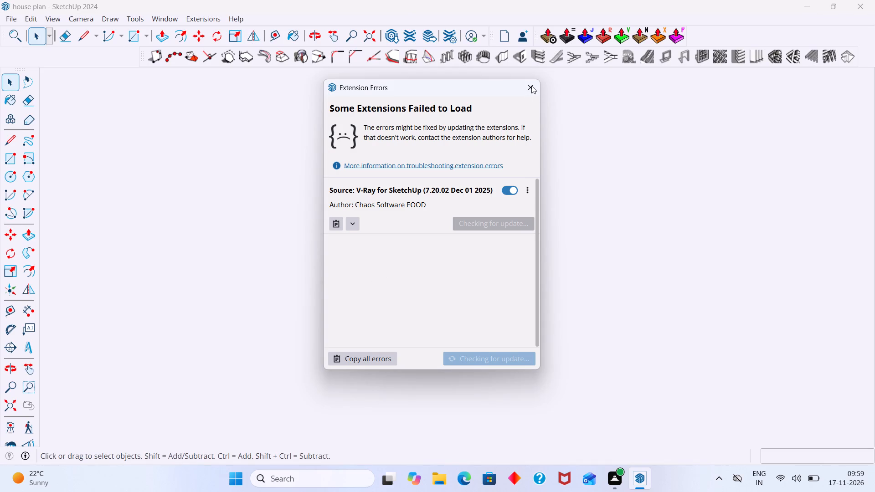
click(531, 86)
Examine the house plan's front elevation, including the gate, balcony fins and tall window tower, from low and raised angles.
scroll(360, 260, down, 2)
middle_drag(337, 287, 175, 302)
scroll(449, 159, up, 7)
middle_drag(390, 186, 319, 169)
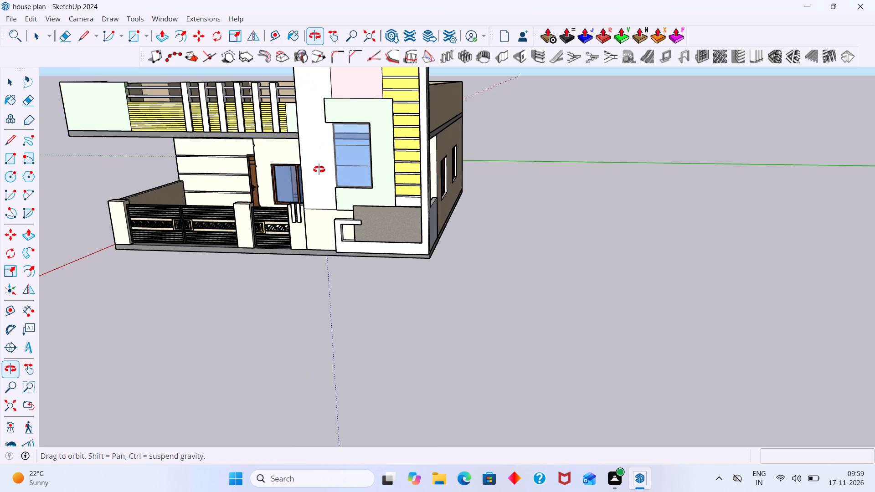
middle_drag(319, 169, 304, 202)
shift+middle_drag(304, 202, 284, 281)
middle_drag(293, 254, 293, 236)
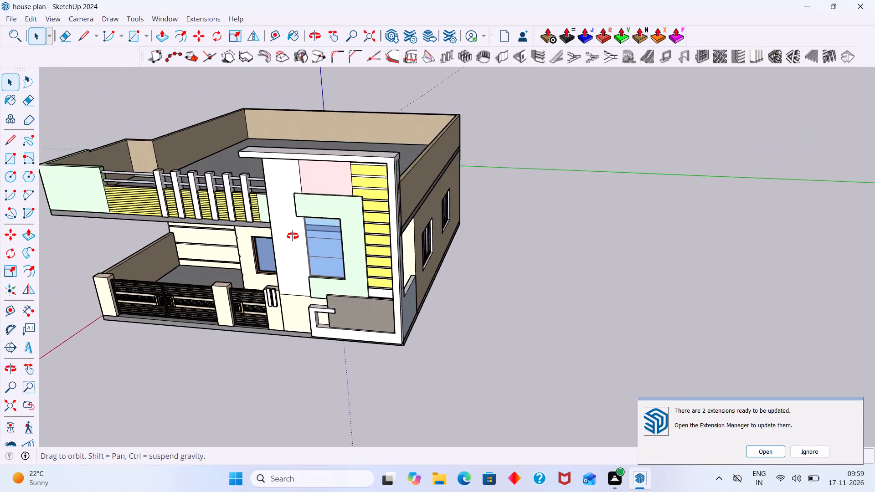
middle_drag(293, 236, 293, 212)
scroll(398, 267, up, 3)
scroll(376, 266, down, 4)
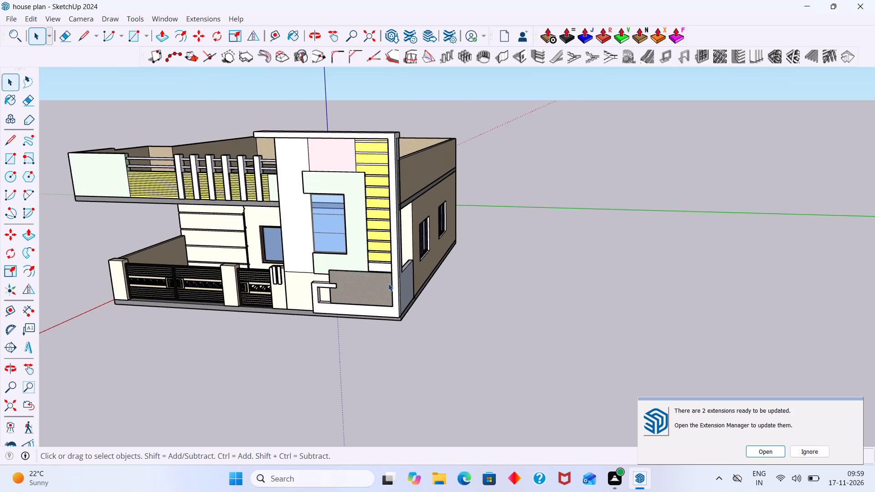
Examine the house's side walls and look closely through the two windows beside the tower at the furnished rooms.
middle_drag(388, 283, 654, 299)
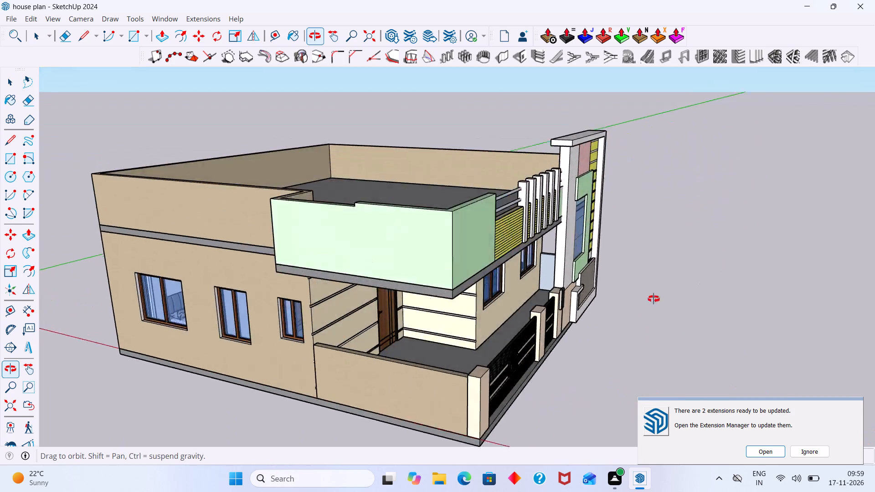
middle_drag(654, 299, 217, 344)
scroll(405, 199, up, 3)
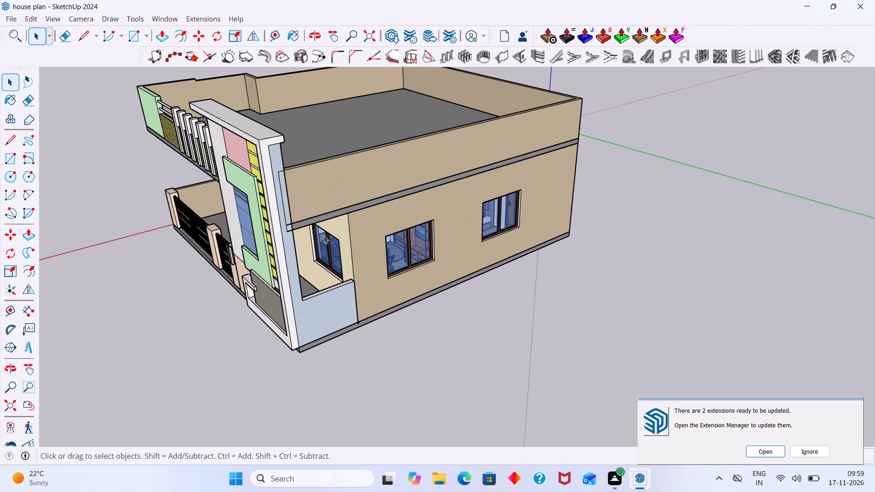
scroll(378, 247, up, 3)
scroll(439, 247, up, 6)
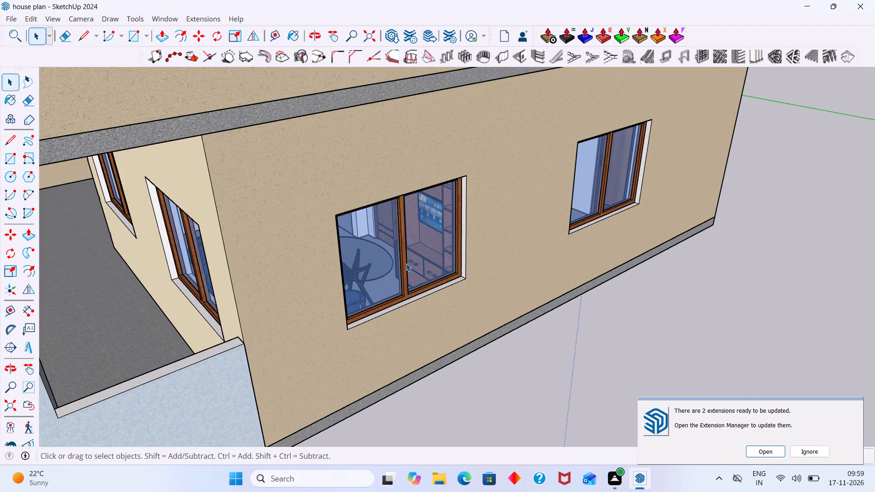
middle_drag(415, 273, 316, 207)
middle_drag(484, 213, 431, 276)
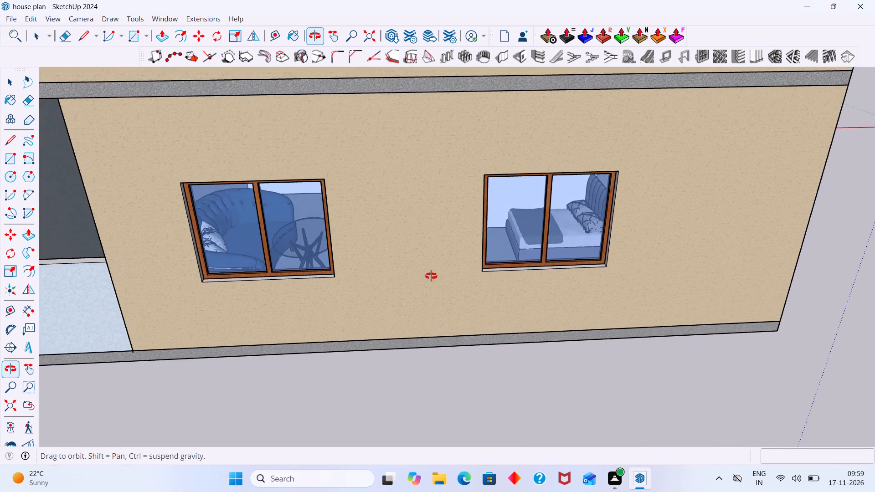
middle_drag(431, 276, 430, 276)
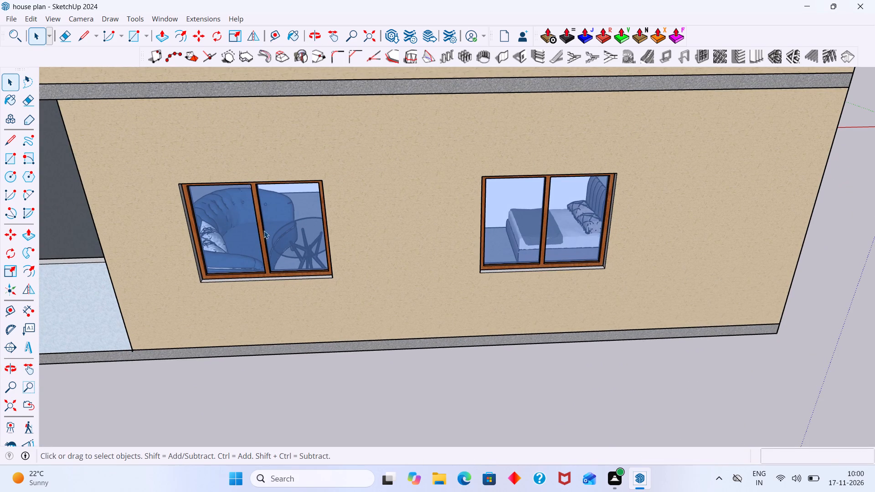
scroll(414, 233, down, 2)
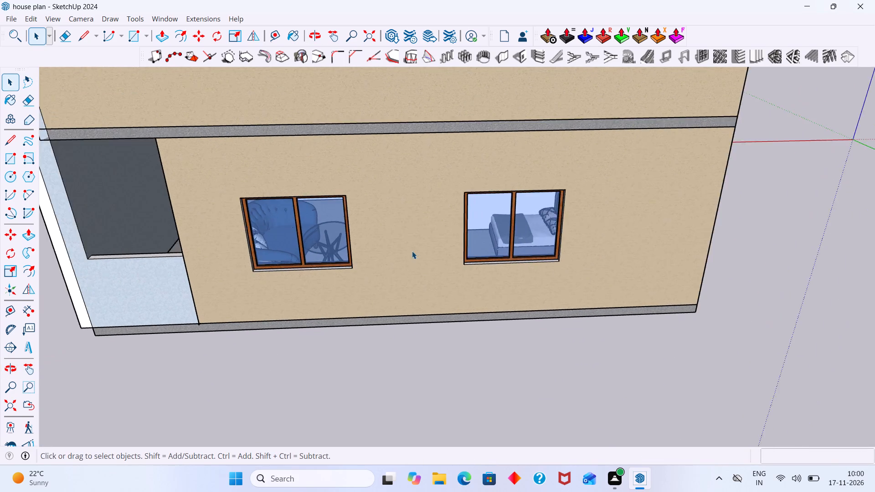
scroll(412, 251, down, 6)
scroll(458, 248, down, 5)
Examine the whole house from the outside, covering the three-window side wall, the roof terrace and the gated front corner.
middle_drag(450, 167, 630, 160)
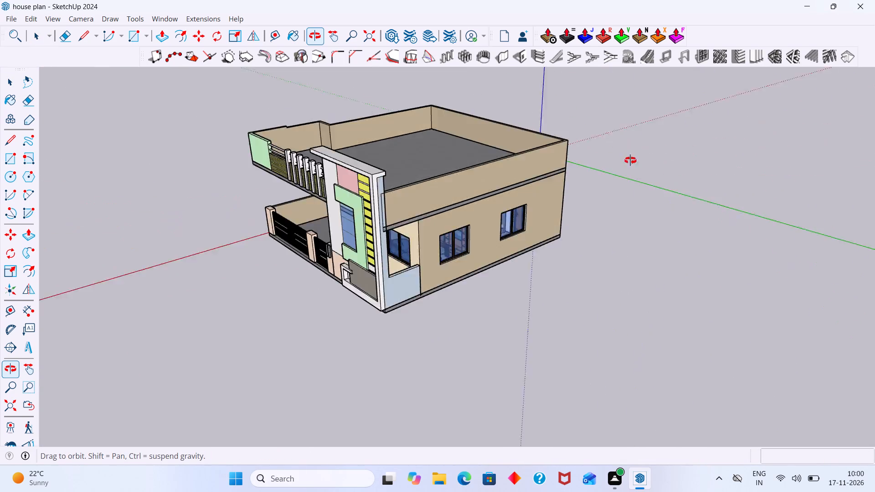
middle_drag(630, 160, 676, 231)
middle_drag(458, 199, 766, 123)
scroll(766, 123, up, 1)
middle_drag(390, 330, 553, 262)
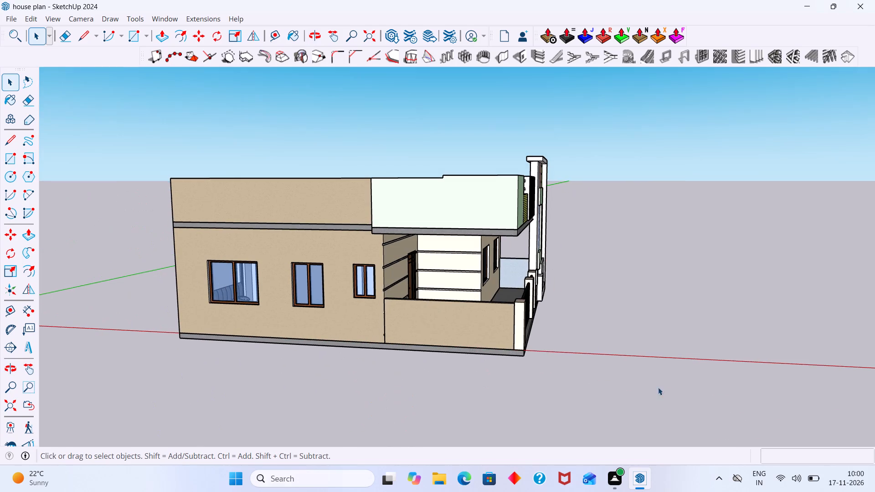
scroll(373, 313, down, 1)
middle_drag(382, 308, 466, 397)
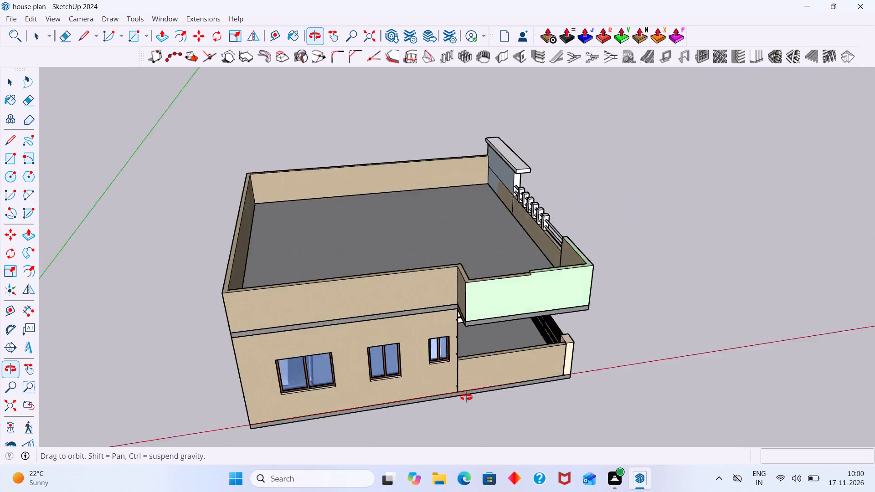
middle_drag(466, 397, 281, 379)
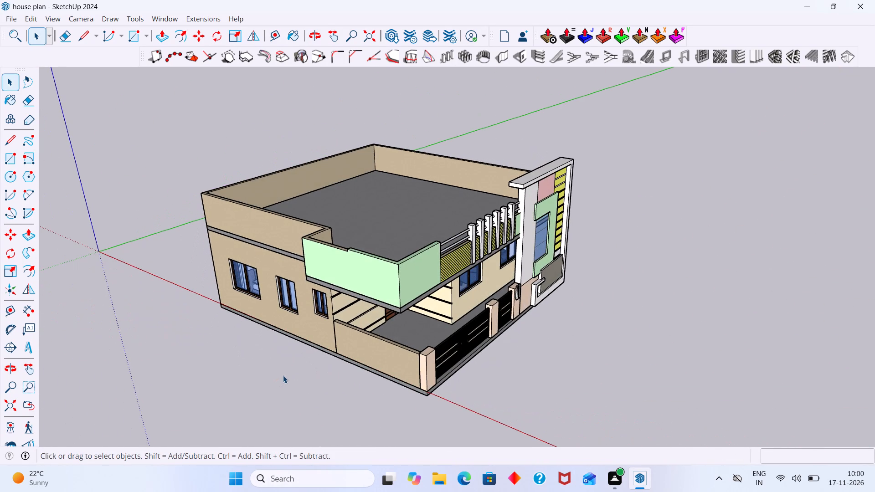
scroll(445, 159, down, 2)
middle_drag(461, 246, 421, 208)
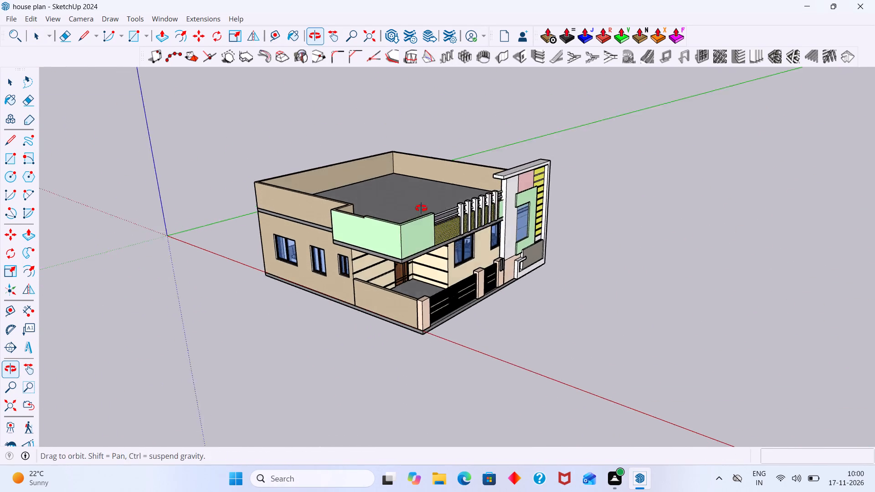
middle_drag(421, 208, 420, 208)
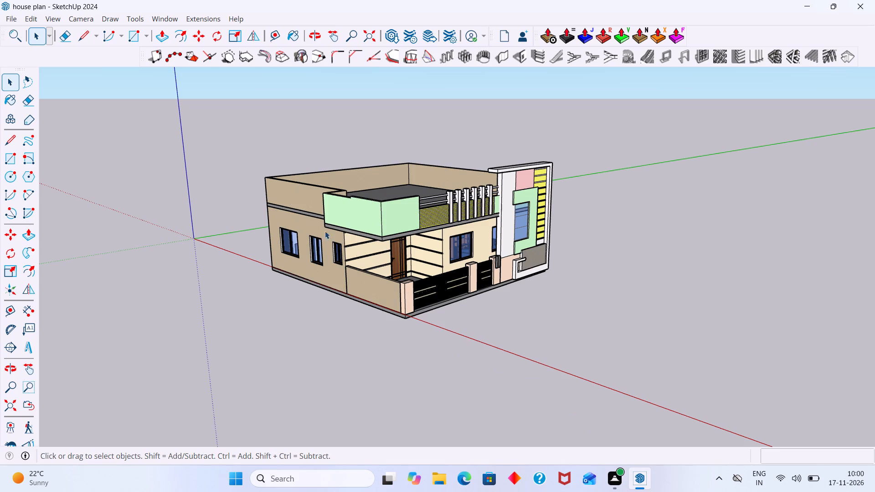
Close the house plan model window.
click(860, 2)
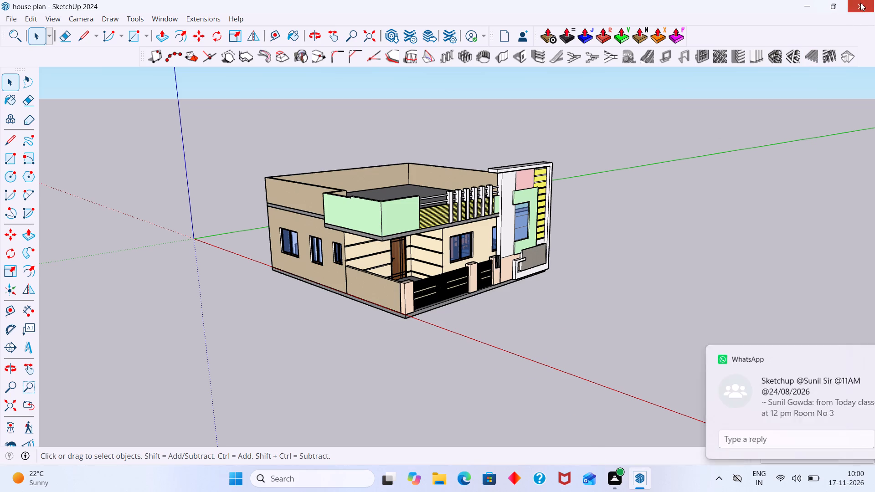
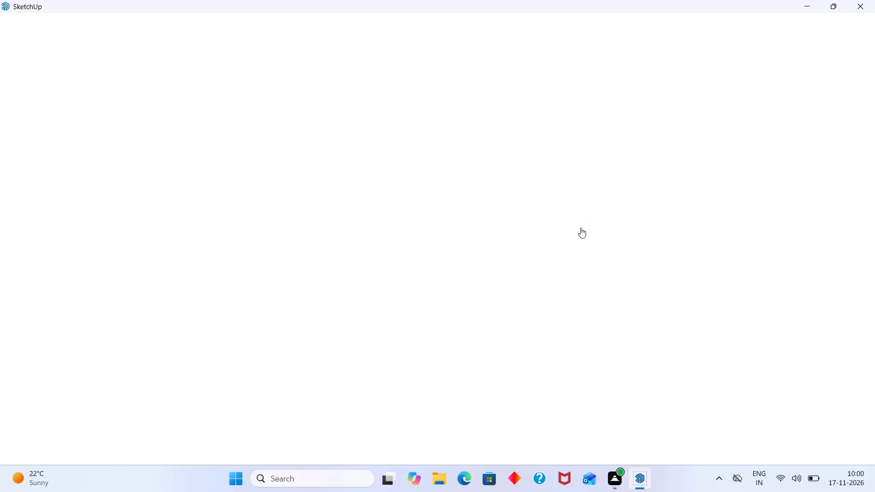
Dismiss the extension errors report in the new untitled model.
scroll(575, 224, down, 2)
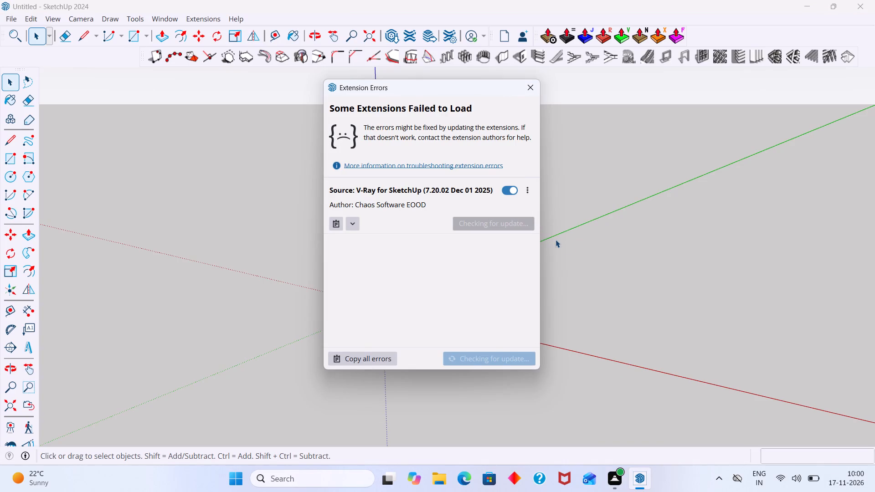
click(534, 92)
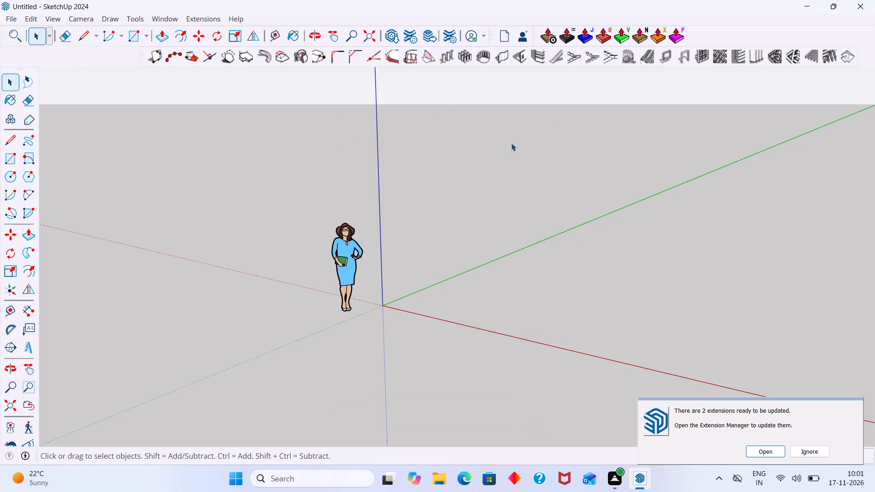
Delete the default human figure beside the origin.
click(352, 270)
key(Delete)
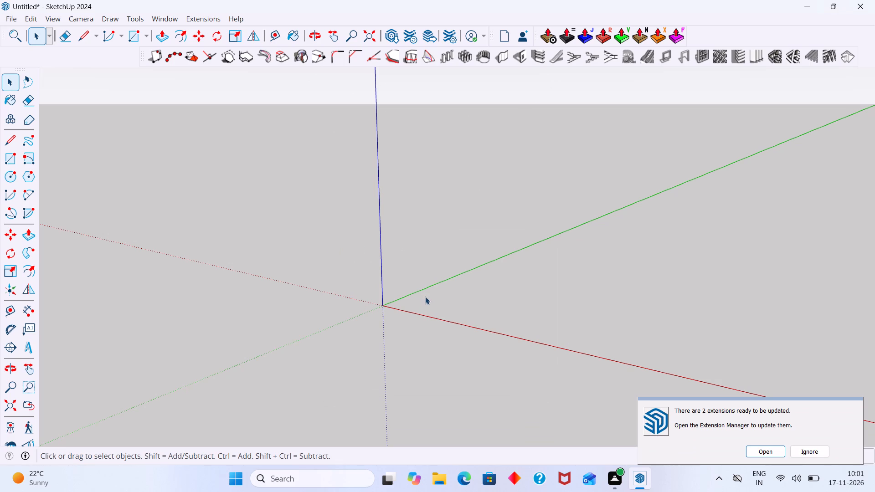
Import the "modern tv unit" JPEG from Downloads as an image, placing it flat on the ground across the red axis.
scroll(471, 357, down, 2)
middle_drag(485, 375, 746, 366)
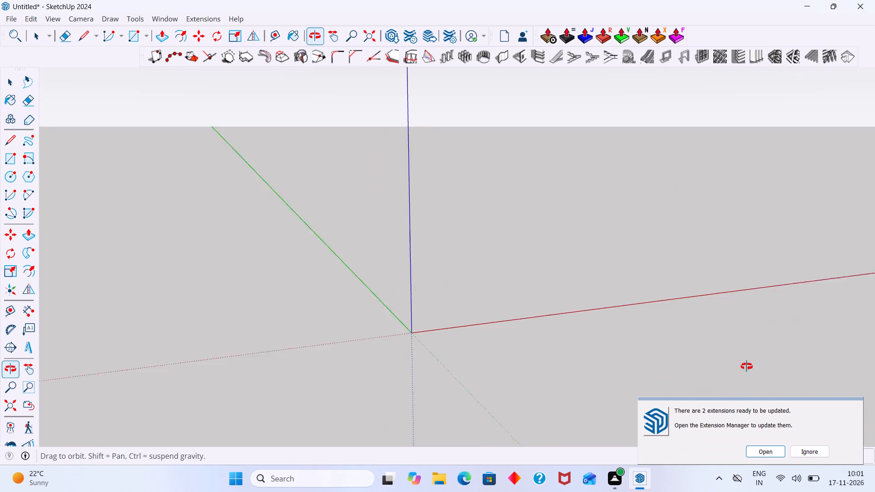
middle_drag(746, 366, 746, 365)
scroll(610, 351, down, 2)
scroll(454, 369, down, 8)
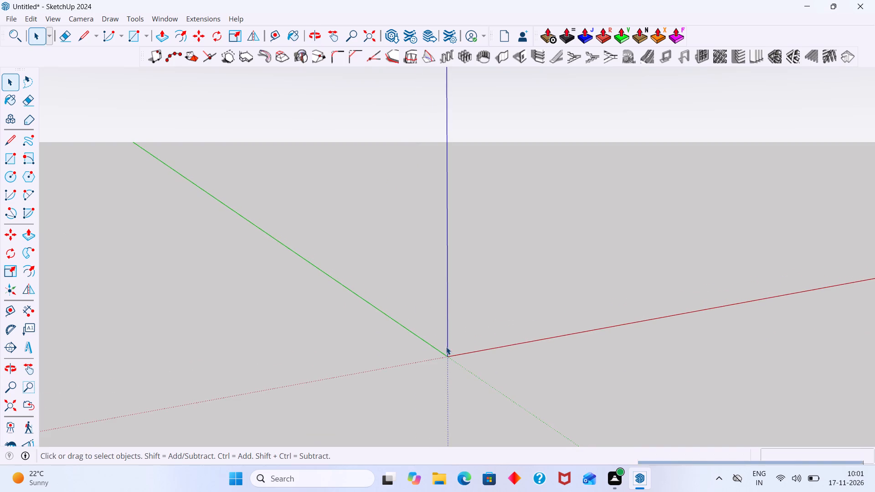
shift+middle_drag(445, 340, 183, 239)
scroll(203, 251, down, 3)
middle_drag(236, 291, 170, 287)
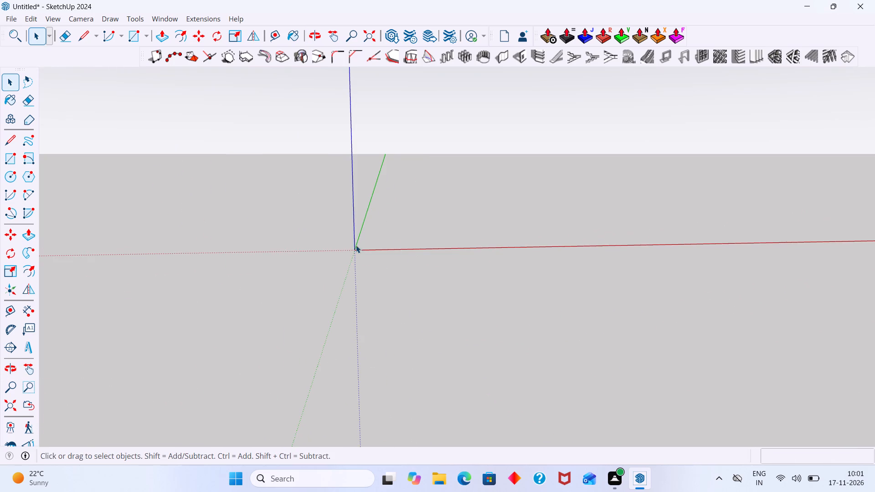
shift+middle_drag(305, 269, 305, 306)
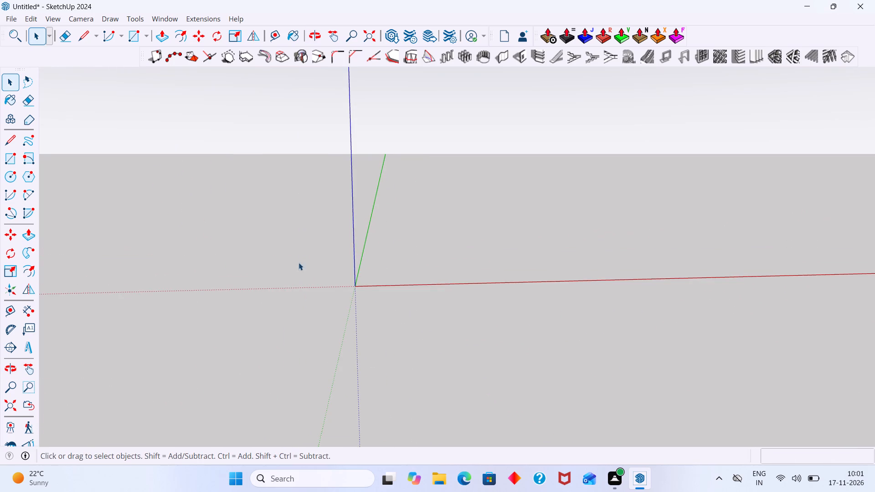
click(6, 15)
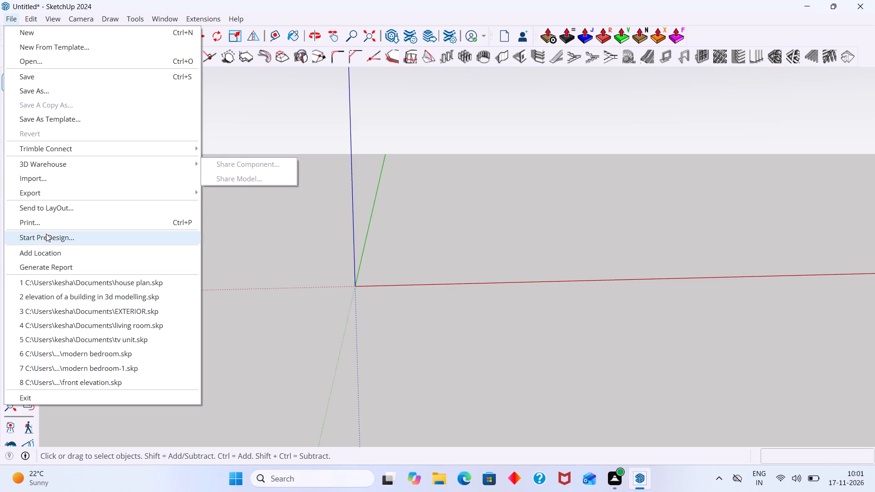
click(48, 179)
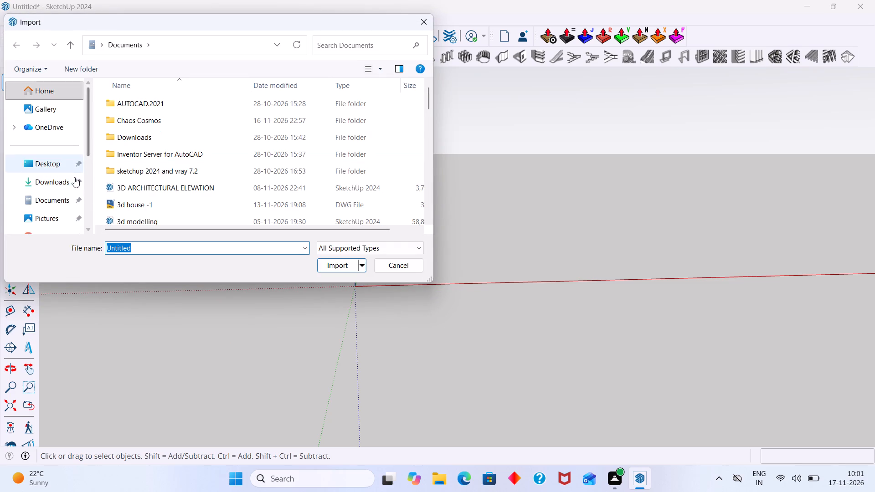
click(58, 182)
drag(124, 121, 685, 297)
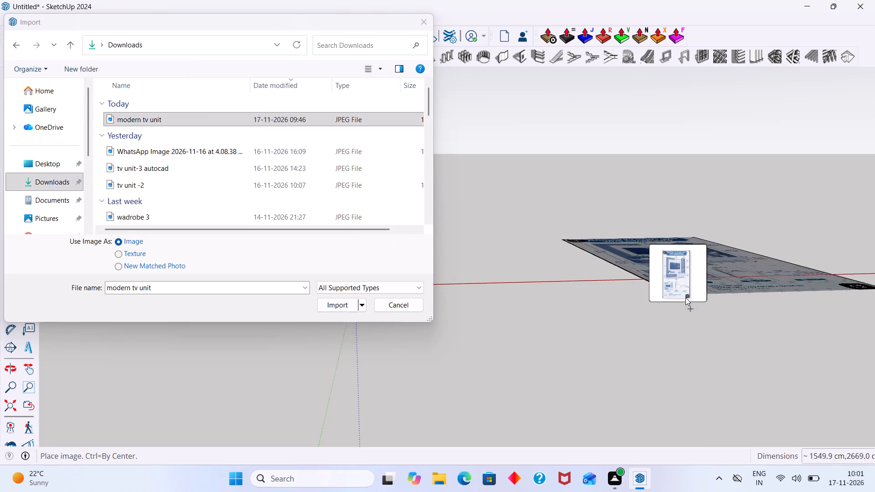
drag(685, 297, 699, 272)
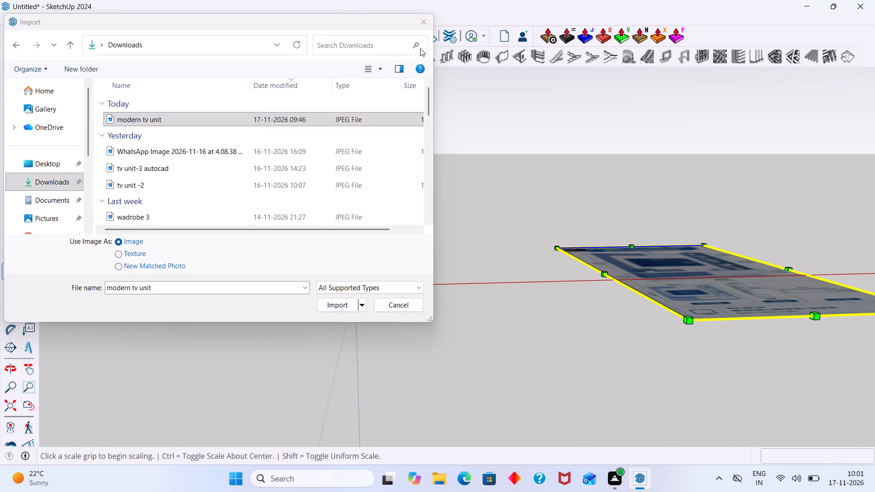
click(427, 22)
Move the TV unit image by its near corner about 2529 cm back, clear of the red axis.
scroll(606, 240, down, 4)
scroll(649, 310, up, 3)
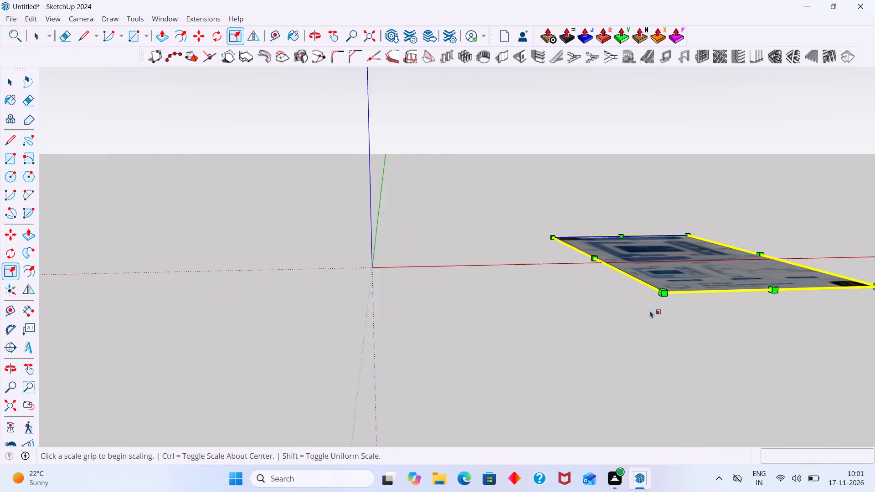
scroll(650, 310, up, 1)
key(m)
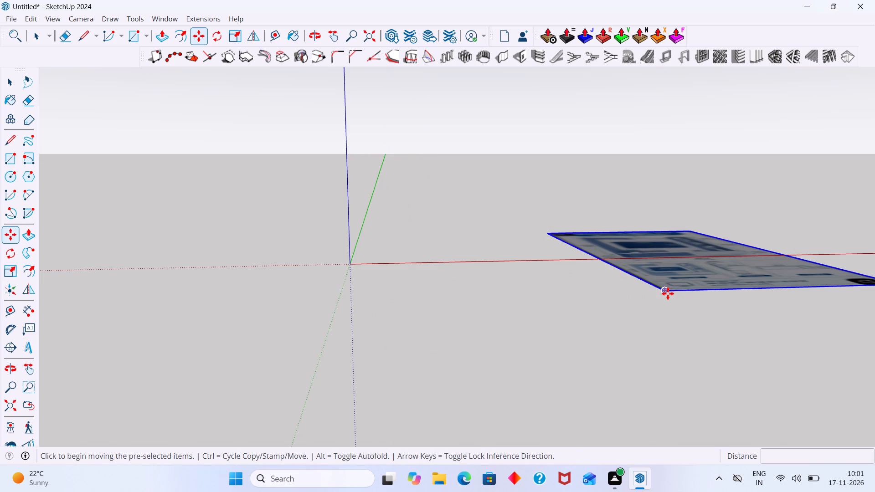
click(668, 293)
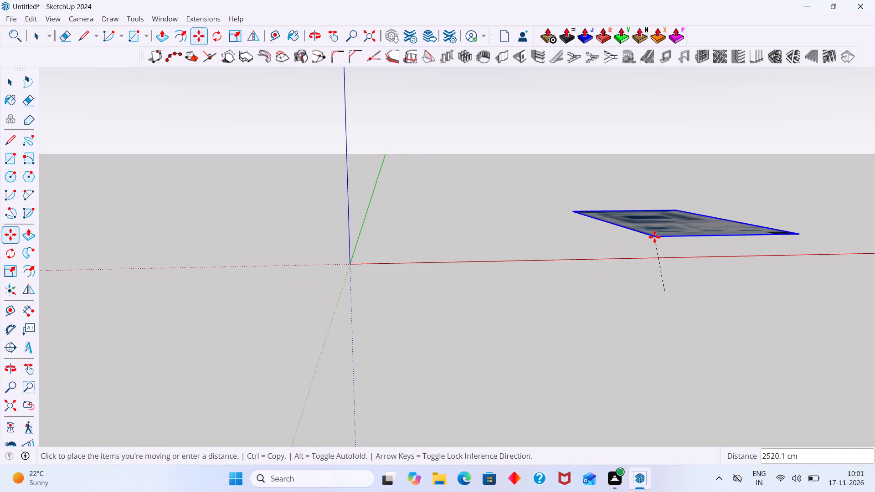
click(658, 237)
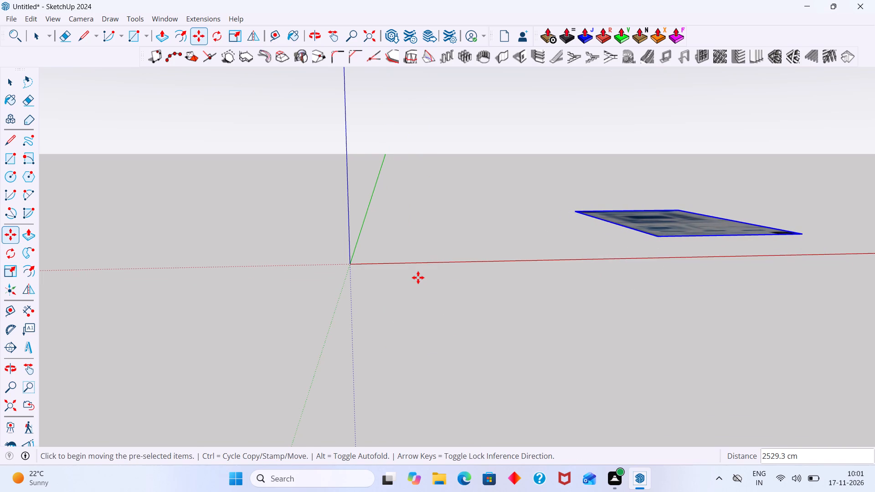
key(Escape)
scroll(471, 280, down, 2)
shift+middle_drag(443, 282, 258, 262)
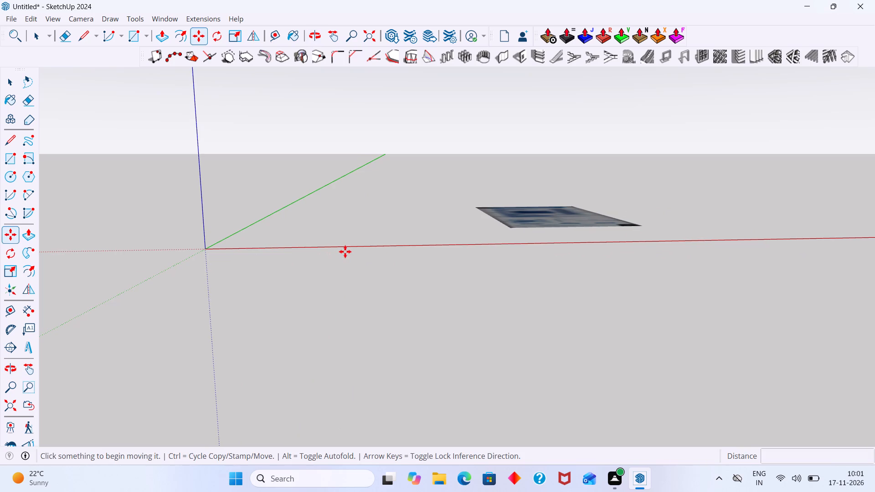
key(space)
Rotate the TV unit image 90 degrees about its bottom edge, in the plane perpendicular to the red axis, so it stands upright.
middle_drag(469, 220, 485, 297)
scroll(536, 254, up, 6)
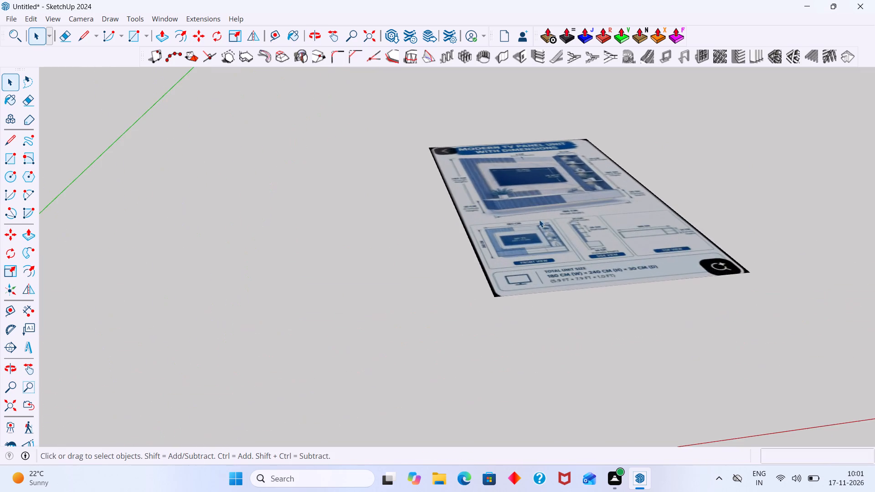
scroll(530, 234, up, 3)
scroll(524, 229, down, 15)
middle_drag(421, 250, 418, 249)
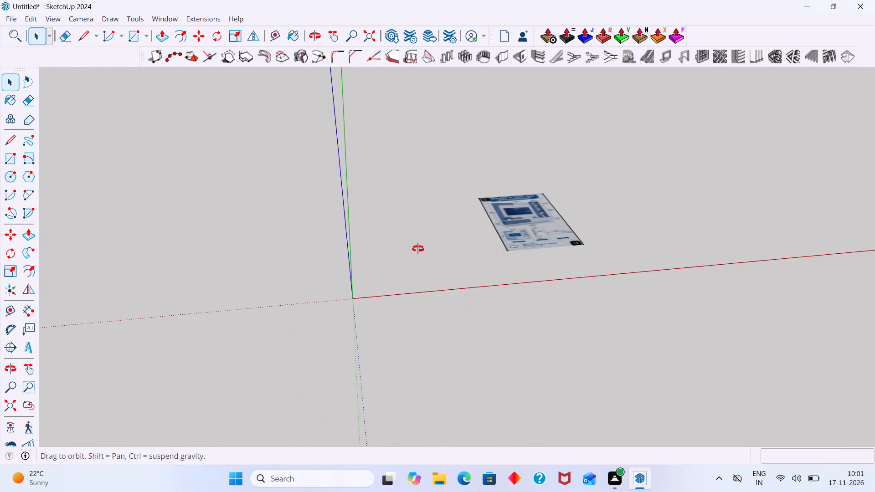
middle_drag(418, 249, 465, 237)
scroll(520, 224, up, 2)
click(517, 226)
middle_drag(494, 235, 394, 205)
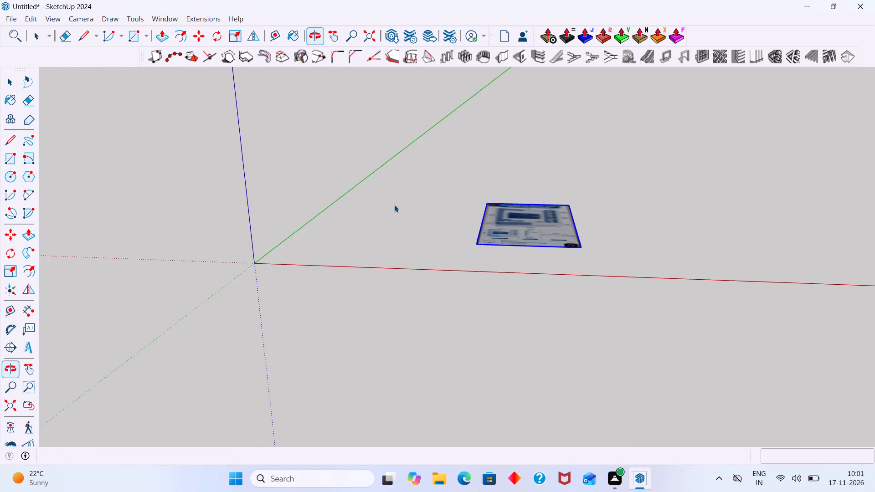
key(q)
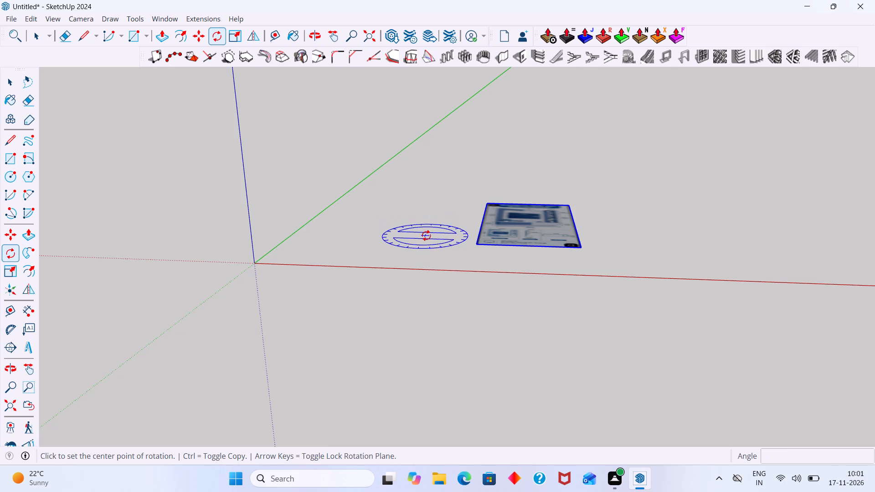
key(Left)
key(Right)
scroll(466, 248, up, 5)
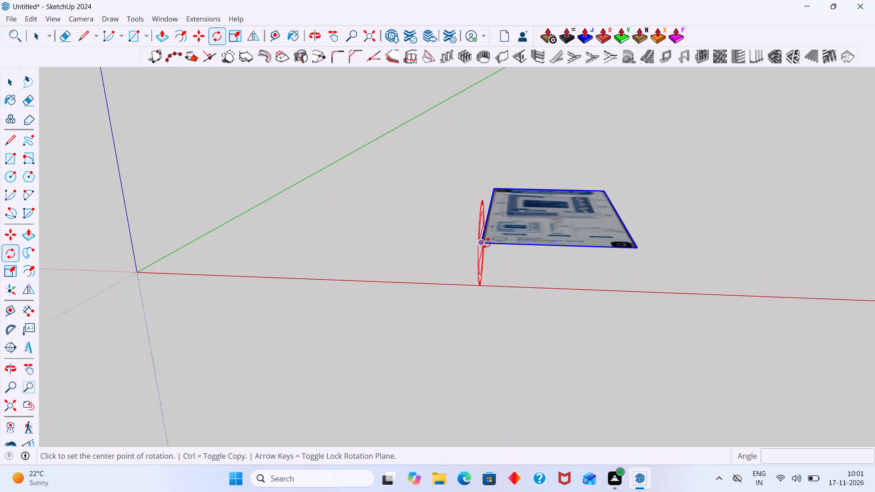
scroll(486, 243, up, 2)
click(479, 242)
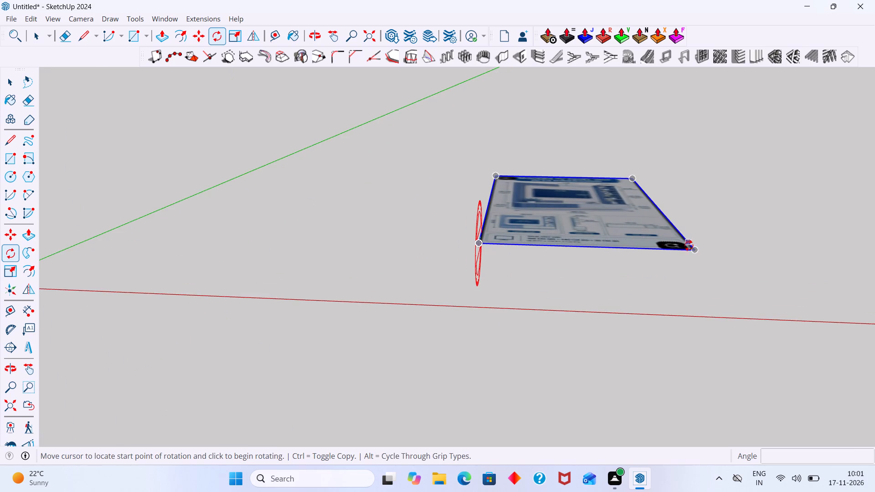
click(694, 250)
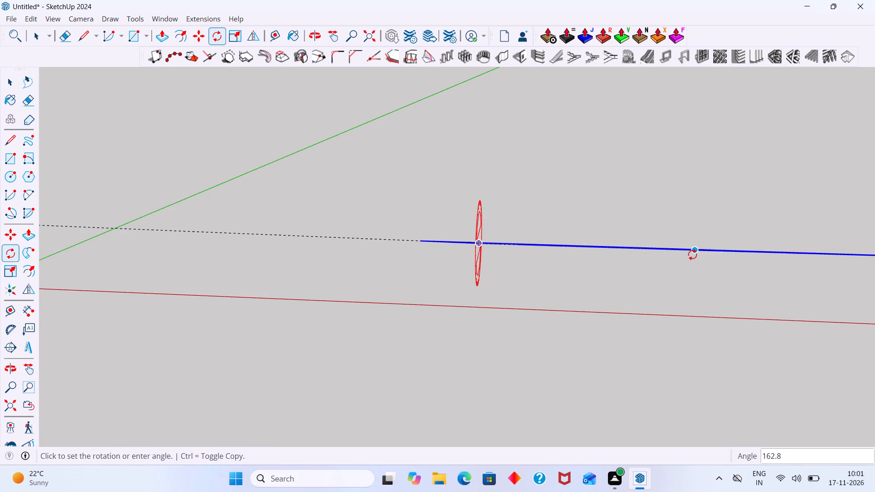
text(90)
key(Return)
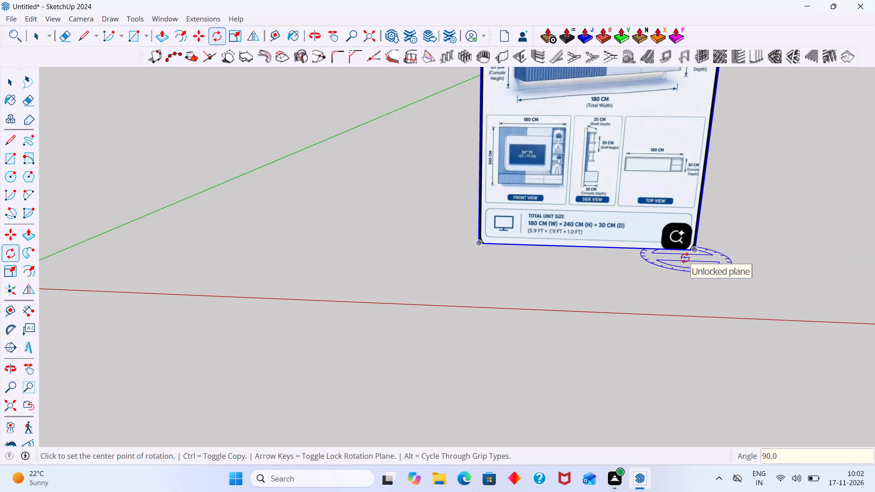
key(space)
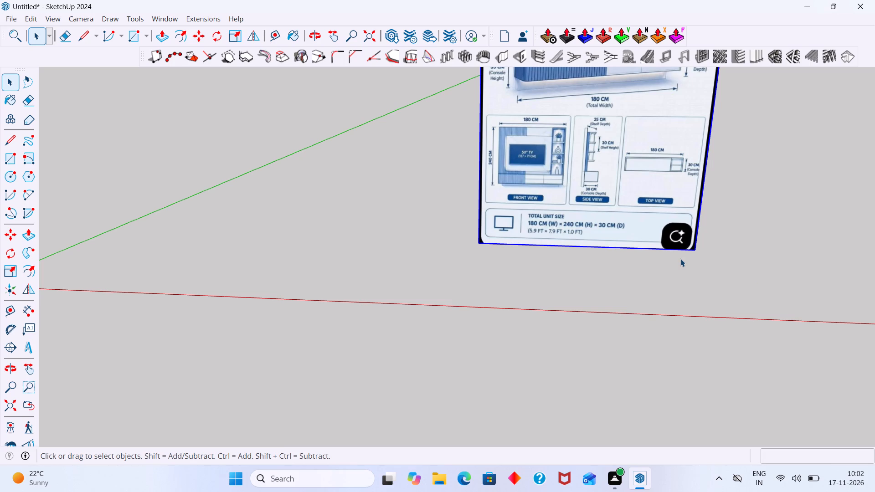
Move the upright TV unit image about 3028 cm along the red axis, away from the origin.
scroll(684, 264, down, 3)
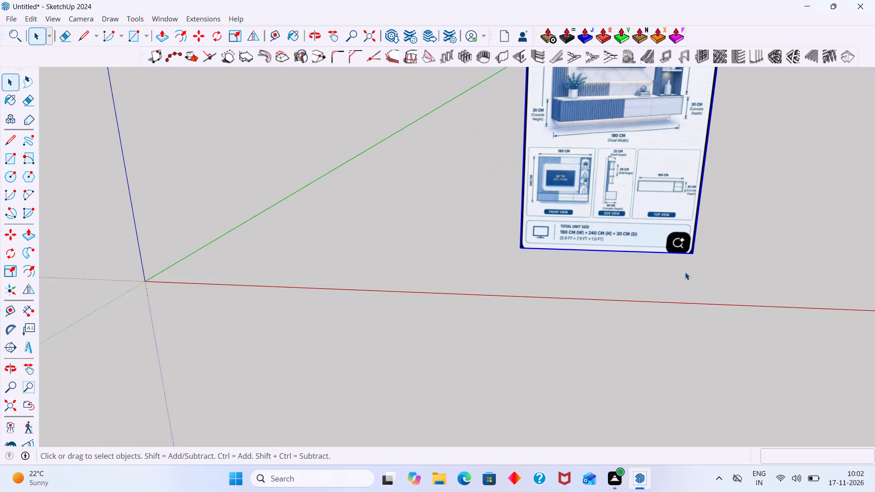
scroll(600, 281, down, 1)
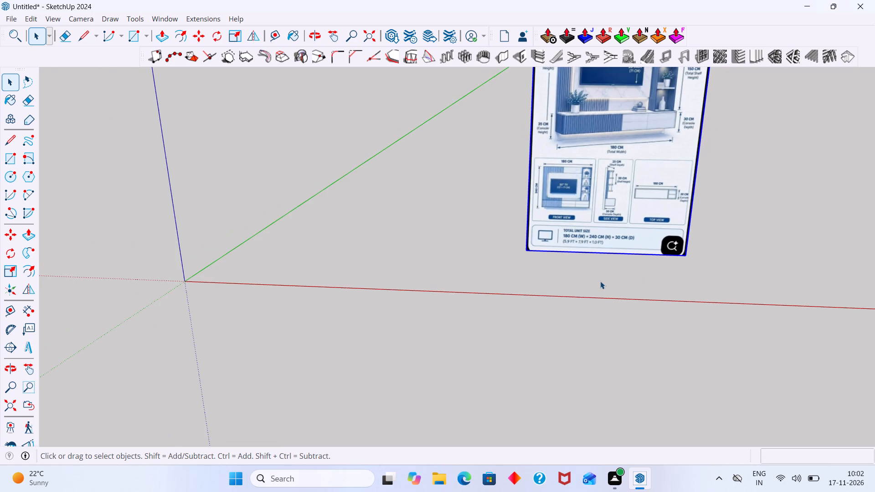
middle_drag(597, 282, 499, 293)
scroll(499, 293, down, 4)
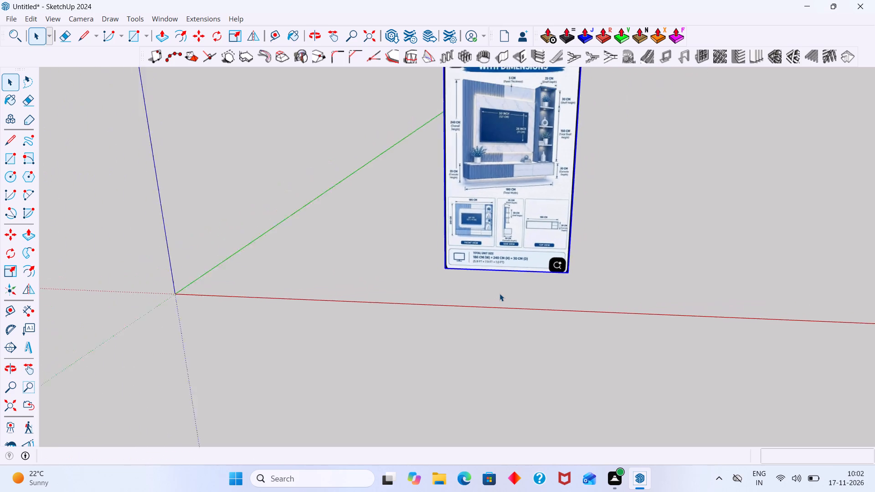
scroll(499, 293, down, 3)
scroll(499, 238, up, 2)
click(499, 238)
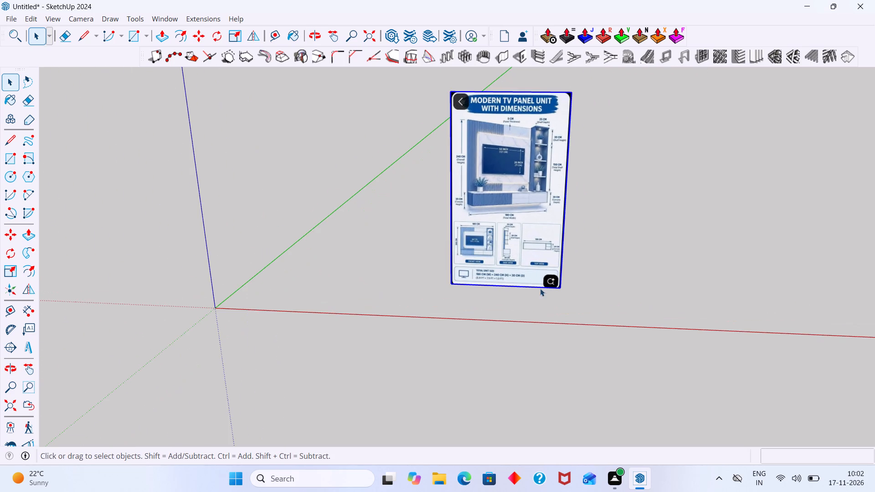
key(m)
click(562, 290)
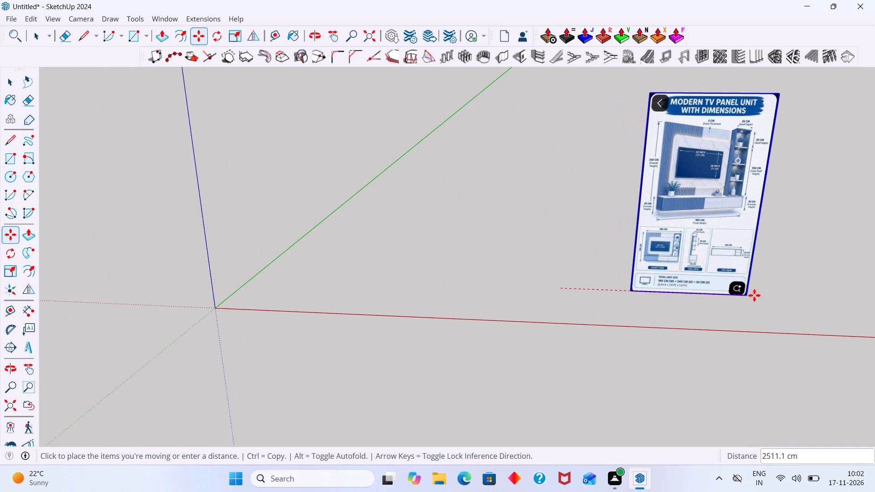
click(786, 297)
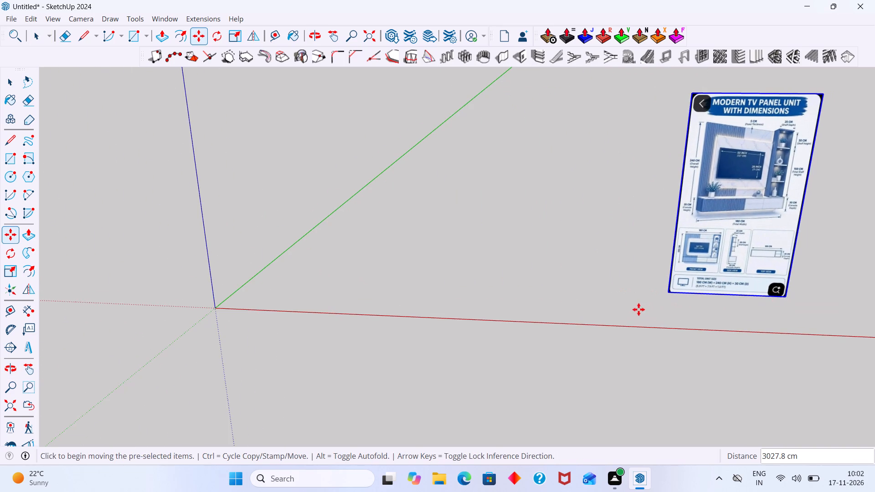
key(space)
Examine the TV panel unit reference image, covering the overall dimensions and the front, side and top views.
scroll(533, 310, down, 4)
middle_drag(532, 313, 571, 313)
scroll(657, 231, up, 2)
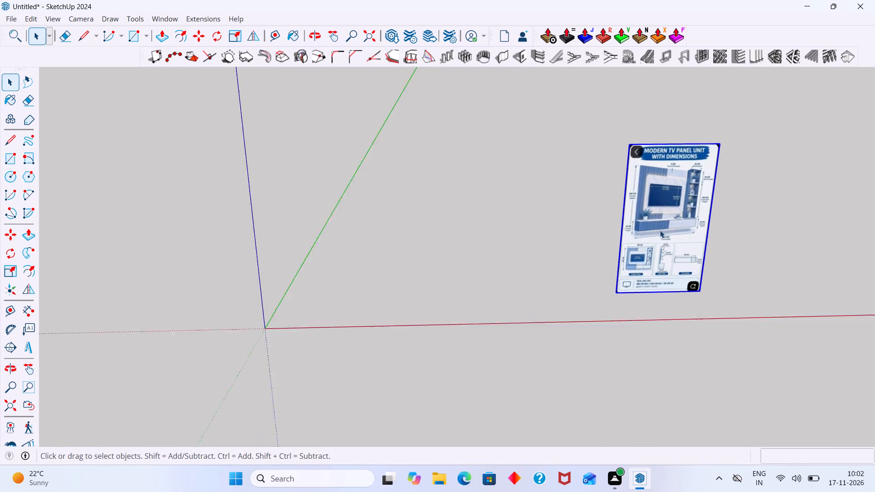
scroll(660, 230, up, 4)
scroll(612, 172, up, 6)
scroll(626, 179, down, 1)
scroll(624, 262, up, 2)
scroll(621, 301, up, 2)
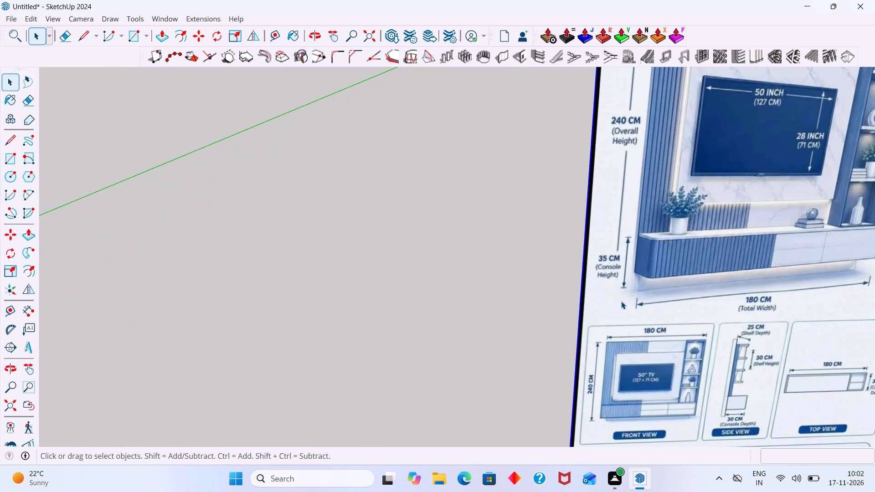
scroll(621, 302, down, 6)
middle_drag(617, 266, 618, 242)
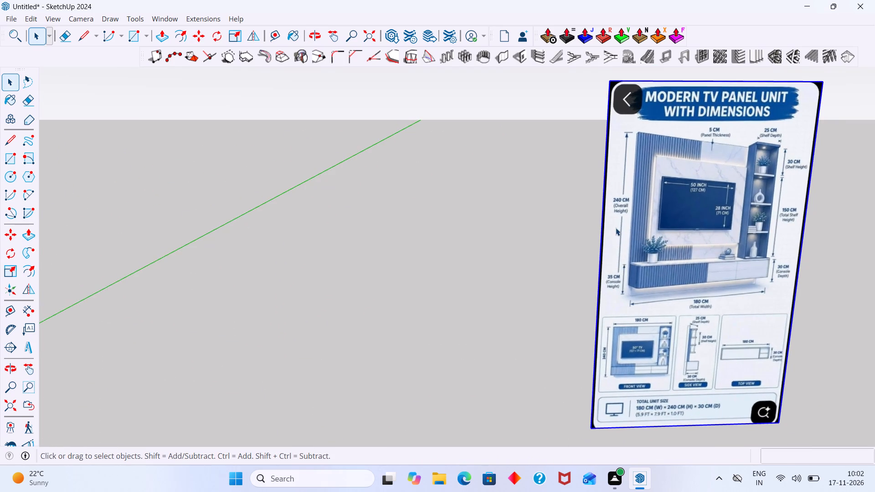
scroll(616, 228, up, 1)
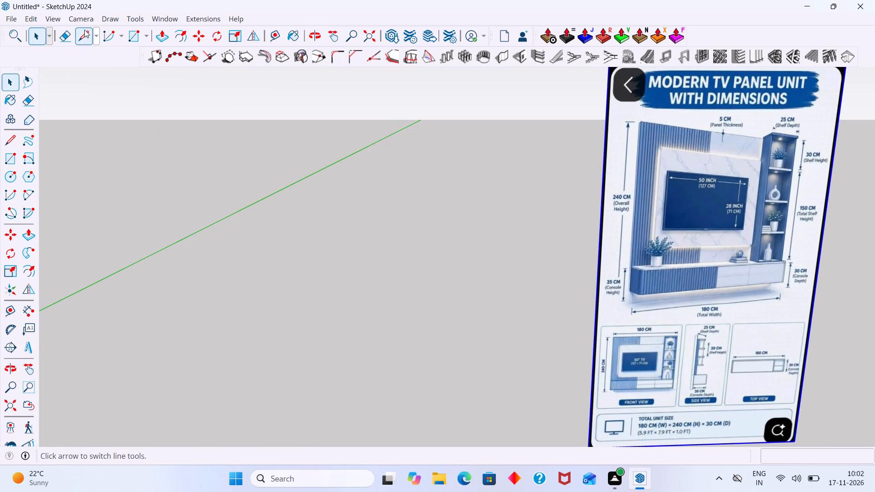
Draw a 35 cm vertical line on the ground between the green axis and the TV unit reference image.
click(84, 30)
scroll(165, 257, down, 12)
middle_drag(282, 379, 283, 379)
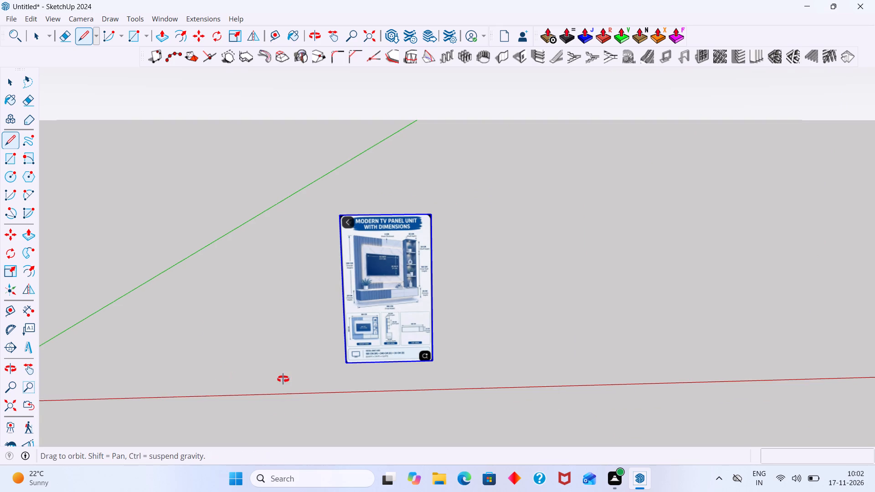
middle_drag(283, 379, 315, 380)
shift+middle_drag(302, 380, 471, 318)
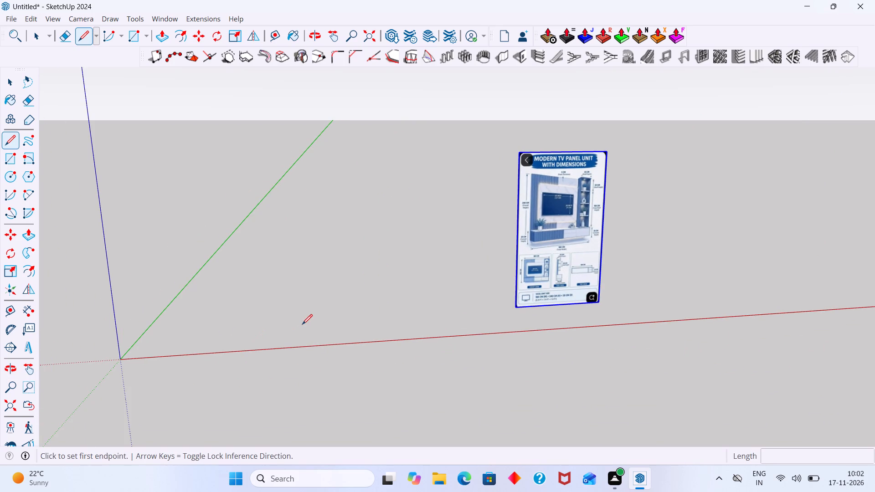
click(301, 329)
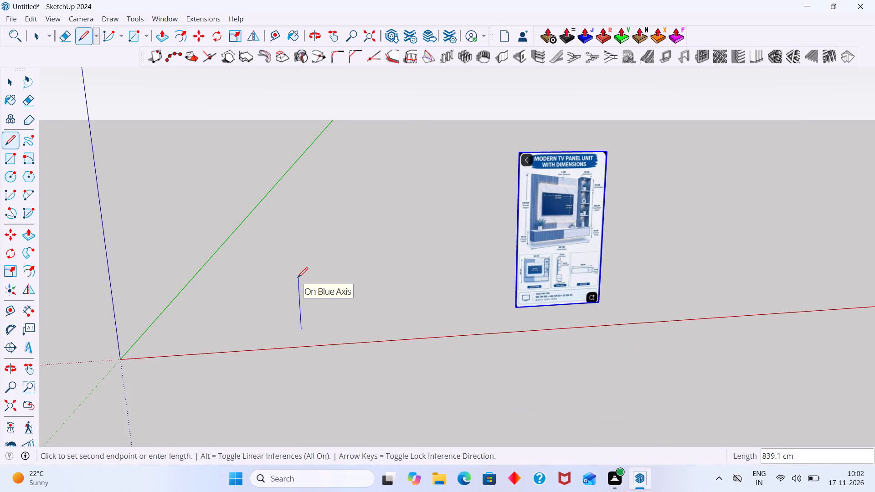
scroll(298, 277, up, 6)
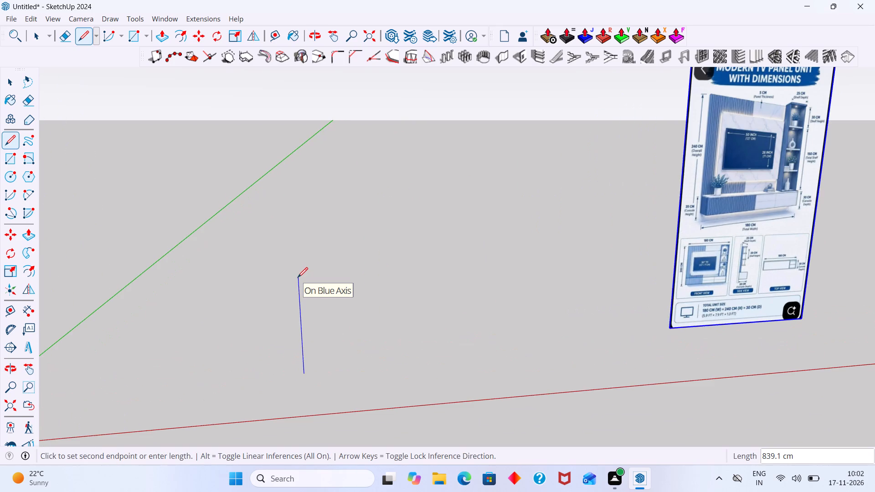
scroll(298, 277, up, 1)
shift+middle_drag(298, 277, 103, 287)
scroll(103, 287, up, 1)
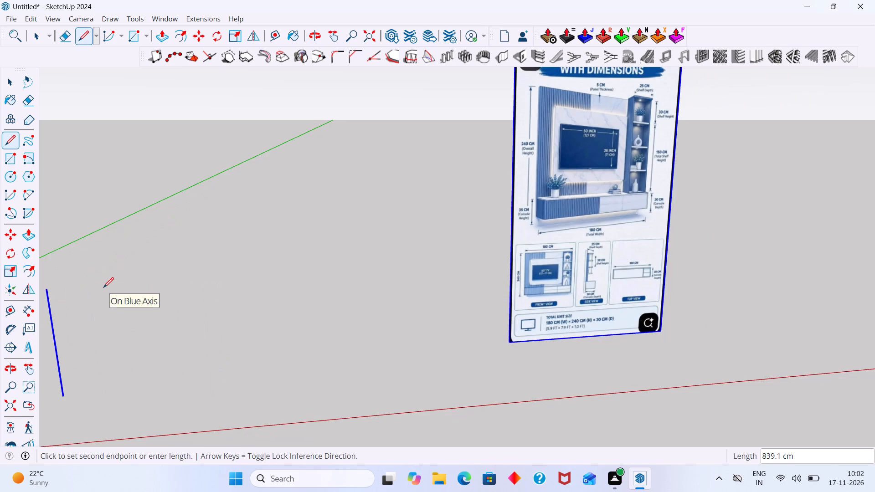
scroll(103, 287, up, 2)
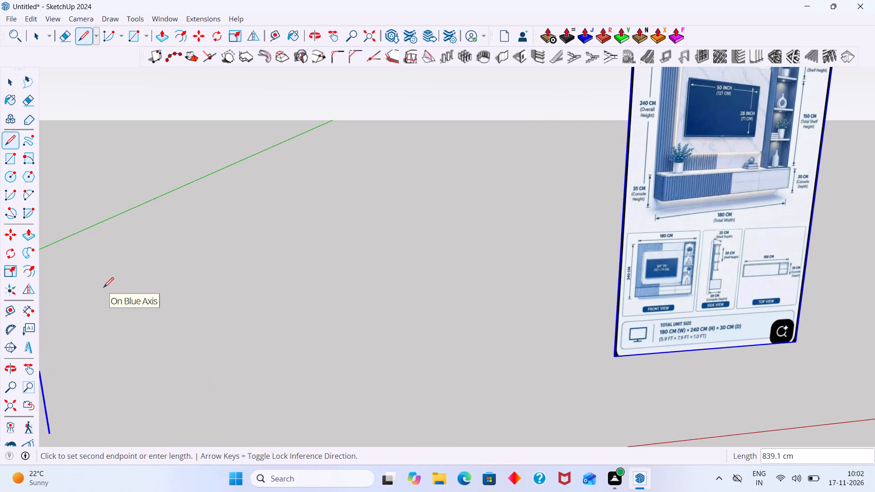
text(35)
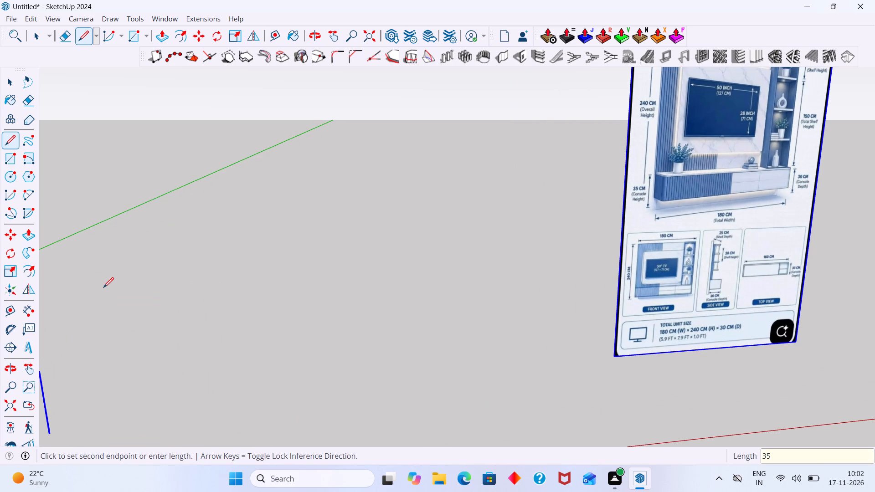
key(Return)
scroll(103, 287, down, 4)
scroll(66, 389, up, 2)
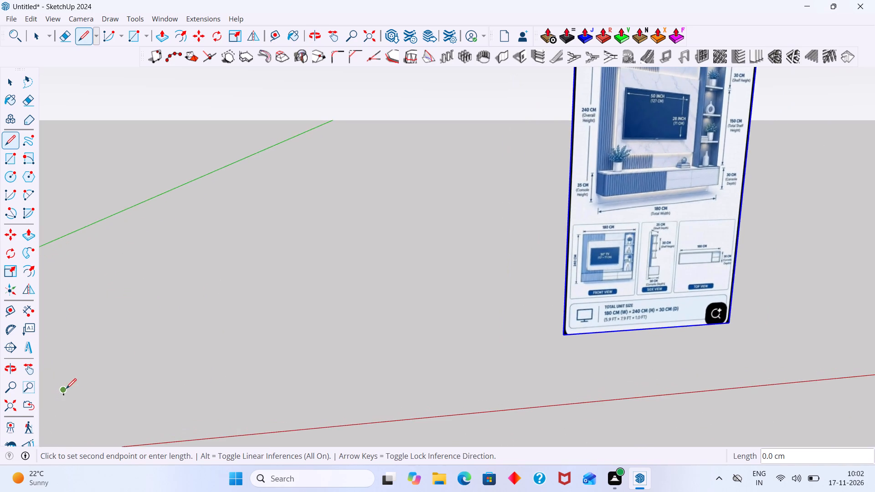
scroll(82, 383, down, 1)
shift+middle_drag(83, 383, 196, 371)
scroll(154, 372, up, 5)
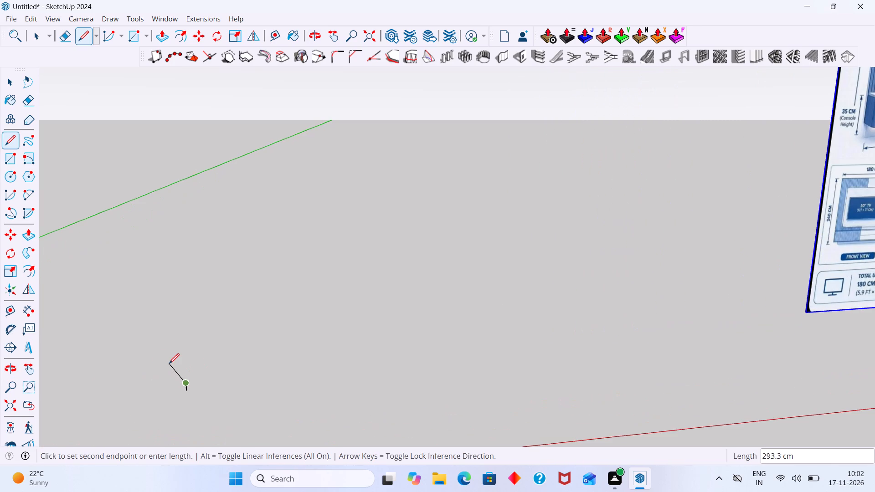
key(space)
Measure the short vertical line's length between its endpoints with the Tape Measure tool.
scroll(194, 388, up, 10)
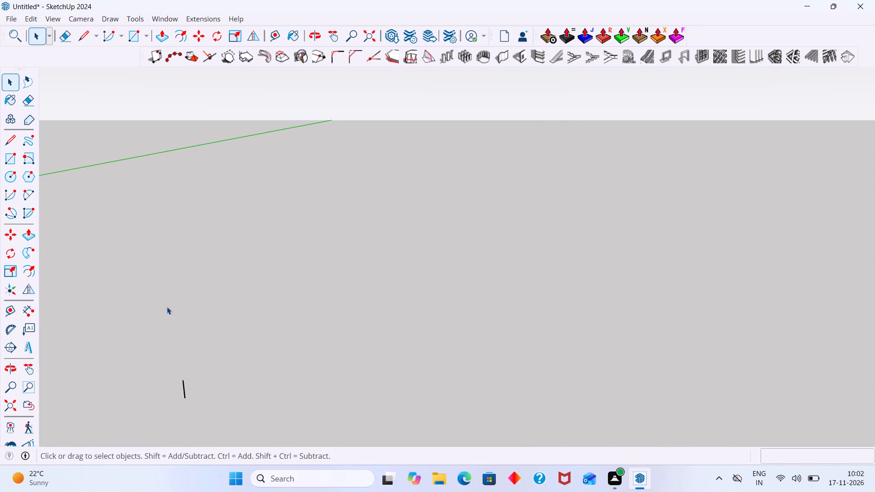
middle_drag(186, 379, 184, 308)
scroll(173, 338, down, 2)
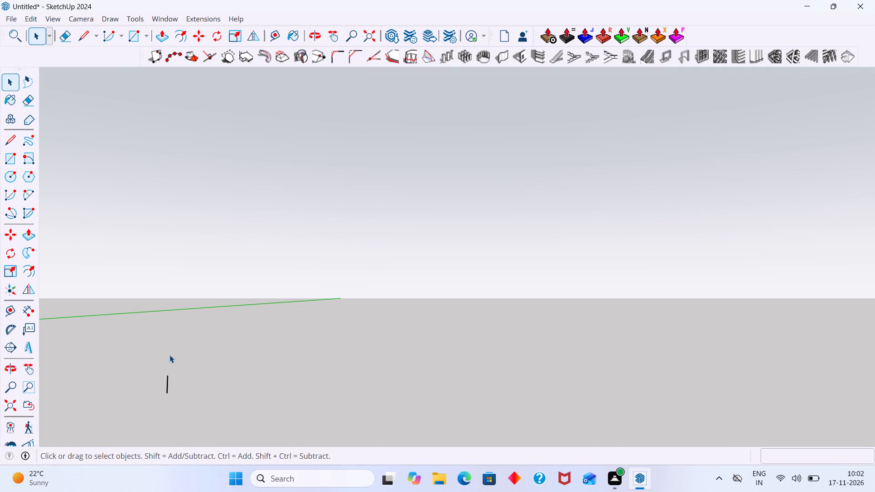
scroll(170, 355, down, 14)
middle_drag(189, 374, 189, 426)
scroll(183, 405, up, 3)
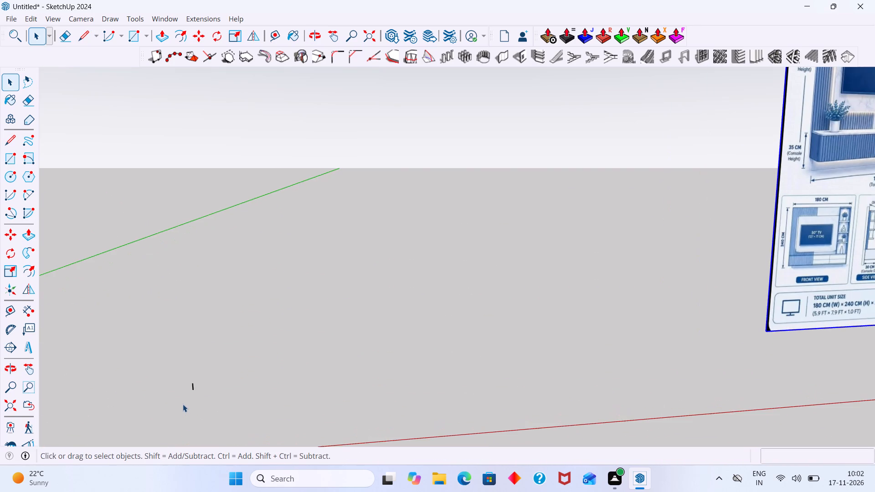
key(t)
scroll(189, 383, up, 7)
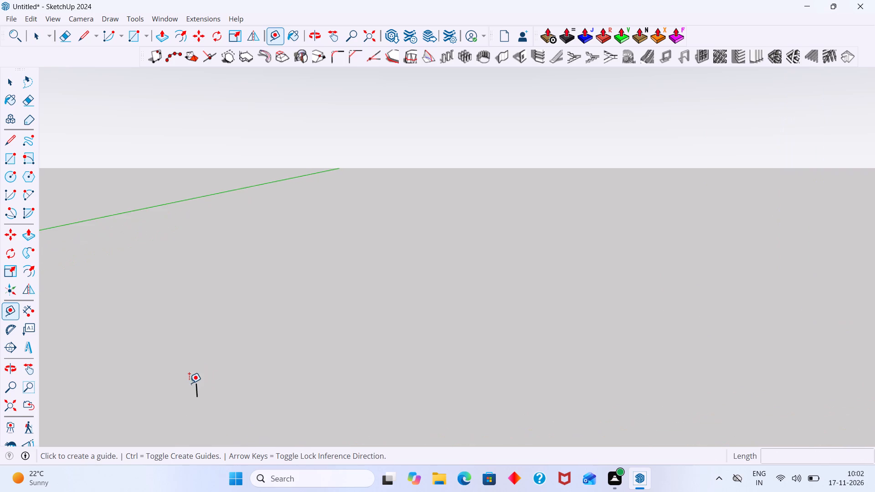
scroll(189, 383, up, 1)
shift+middle_drag(231, 384, 236, 287)
scroll(172, 310, up, 6)
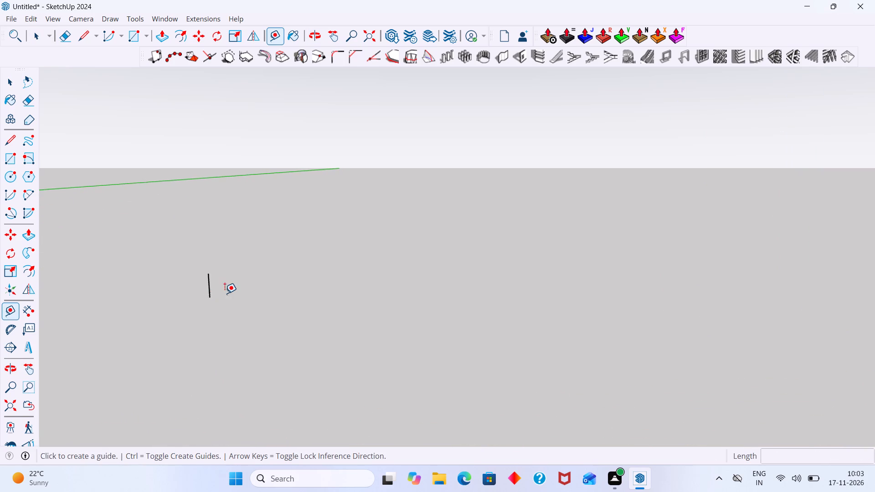
scroll(225, 293, up, 3)
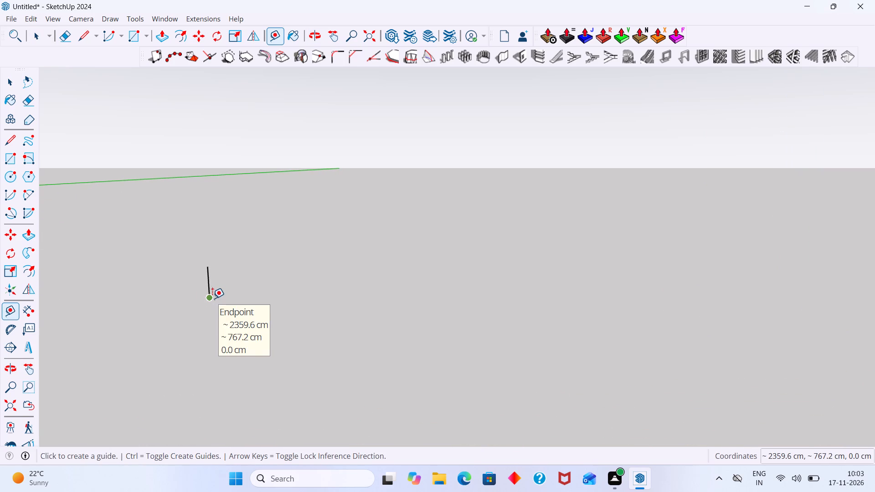
click(212, 298)
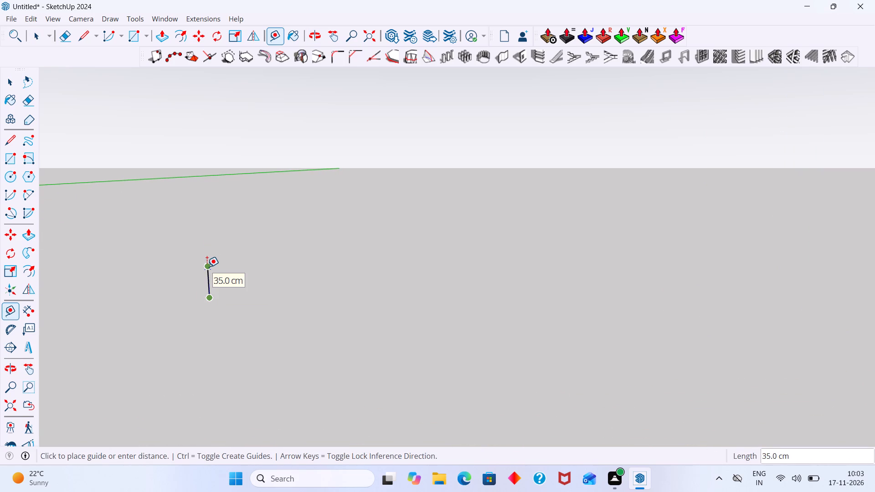
click(207, 267)
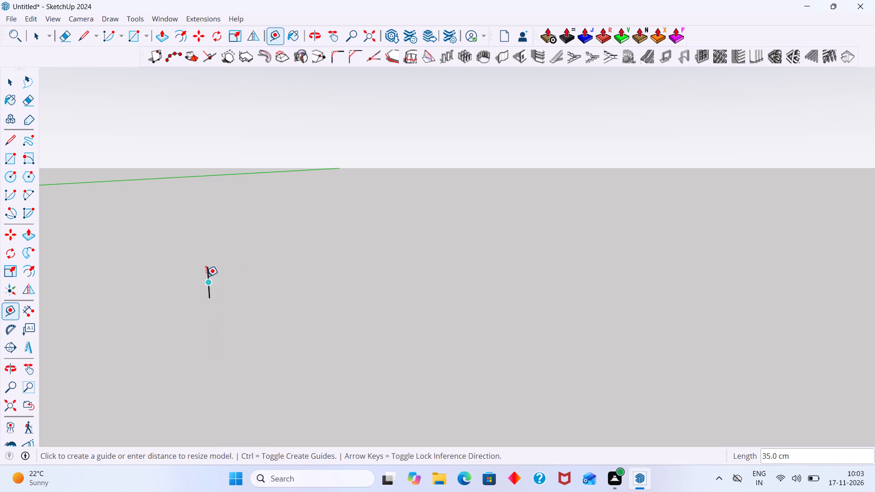
click(206, 266)
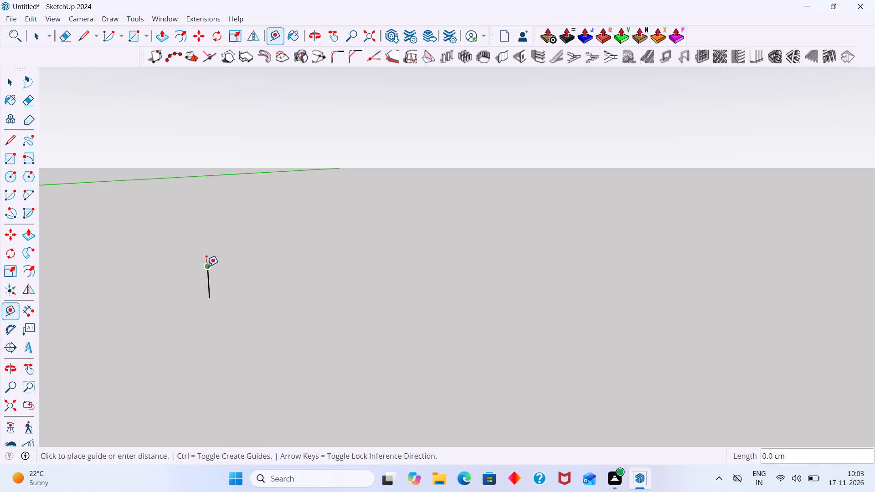
click(211, 298)
key(Escape)
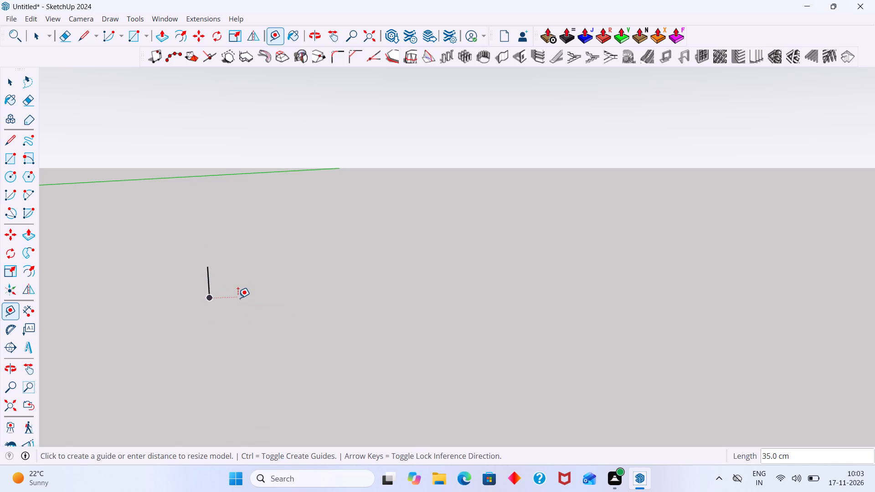
key(space)
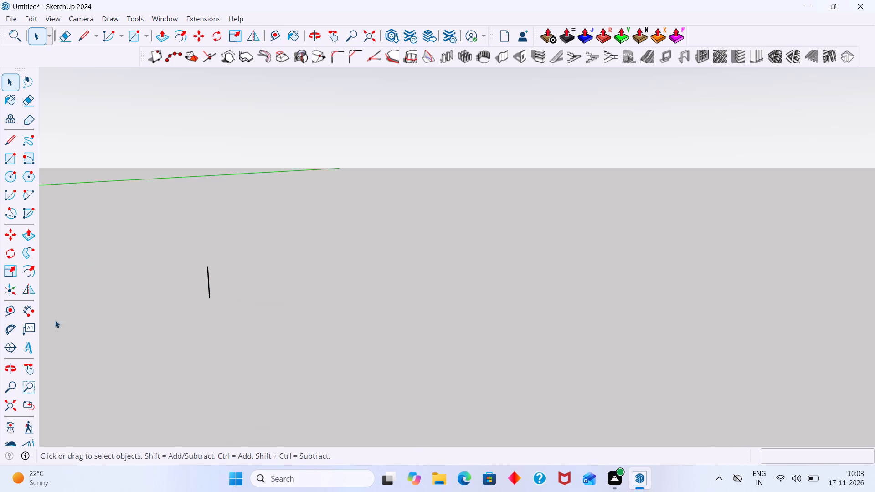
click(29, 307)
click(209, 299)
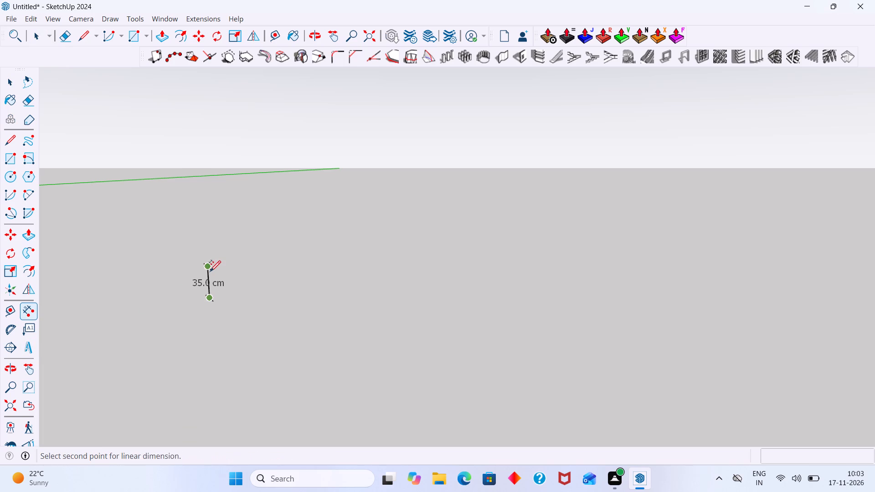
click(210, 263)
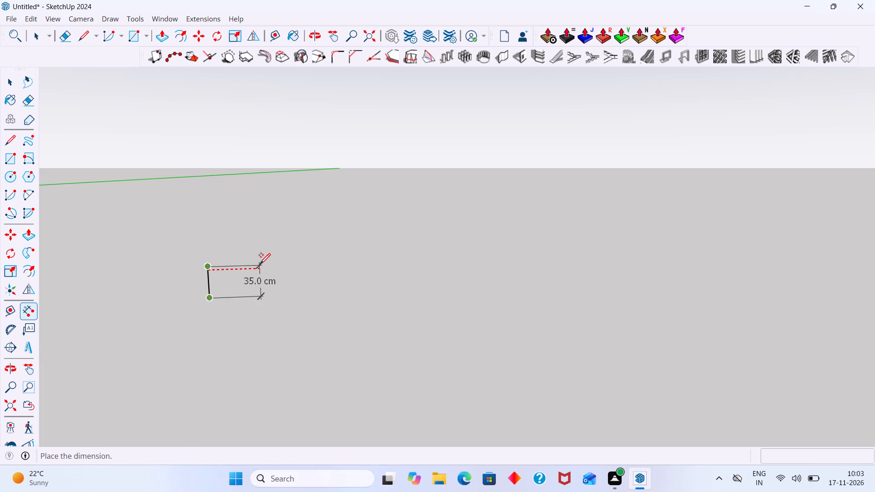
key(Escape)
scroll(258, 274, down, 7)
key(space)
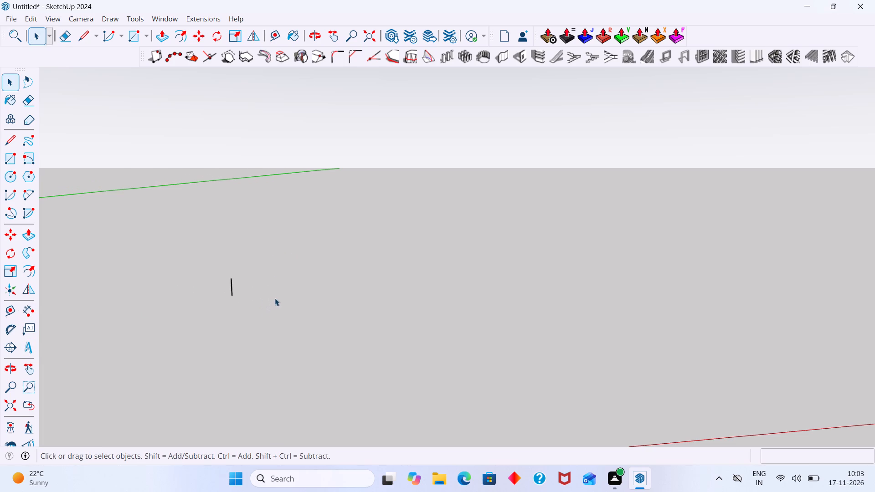
Draw a 240 cm vertical line along the blue axis from the top endpoint of the 35 cm line.
click(81, 36)
scroll(285, 189, down, 8)
shift+middle_drag(274, 219, 245, 223)
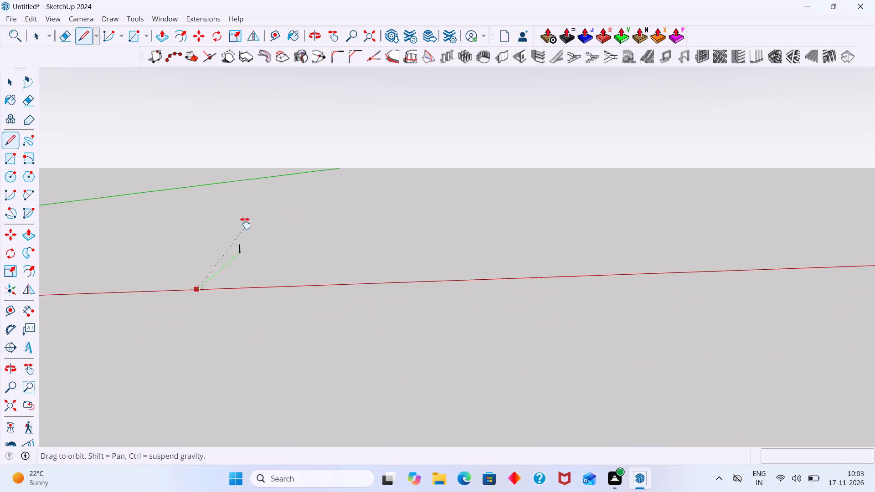
shift+middle_drag(245, 223, 12, 255)
scroll(118, 247, down, 3)
middle_drag(494, 264, 474, 364)
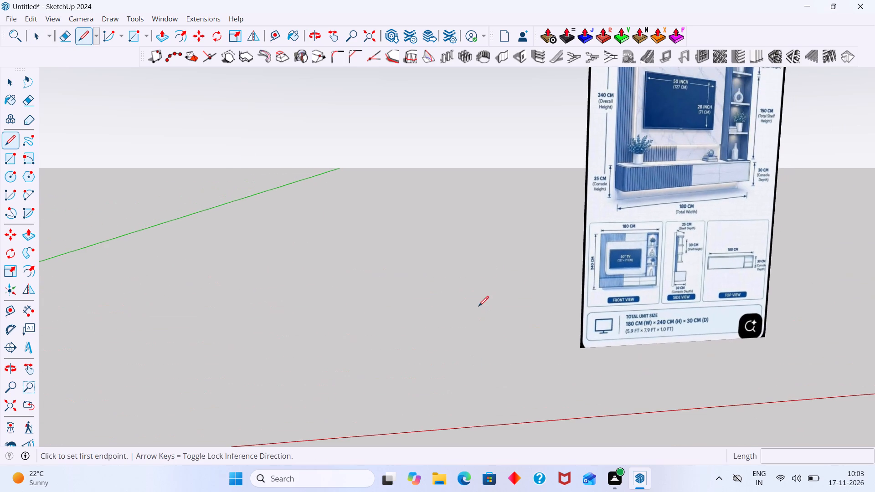
scroll(468, 296, down, 1)
shift+middle_drag(490, 295, 515, 357)
scroll(529, 318, up, 1)
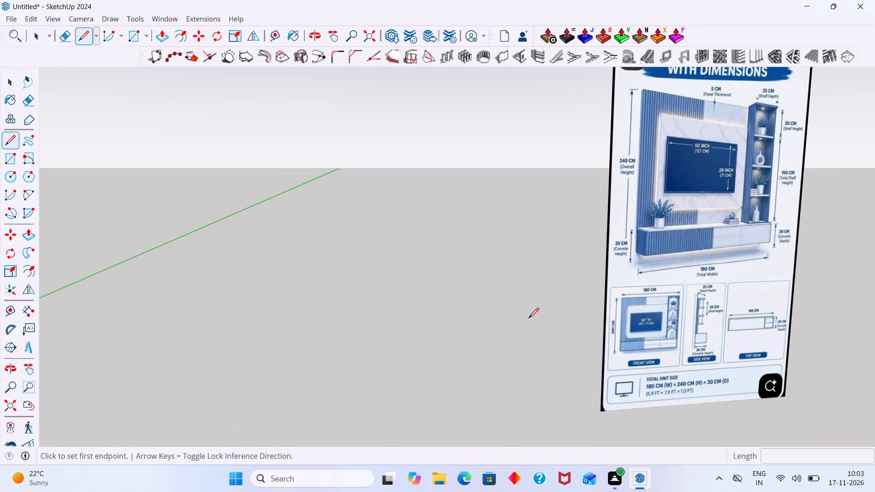
scroll(529, 318, up, 1)
shift+middle_drag(529, 318, 512, 364)
scroll(514, 335, up, 1)
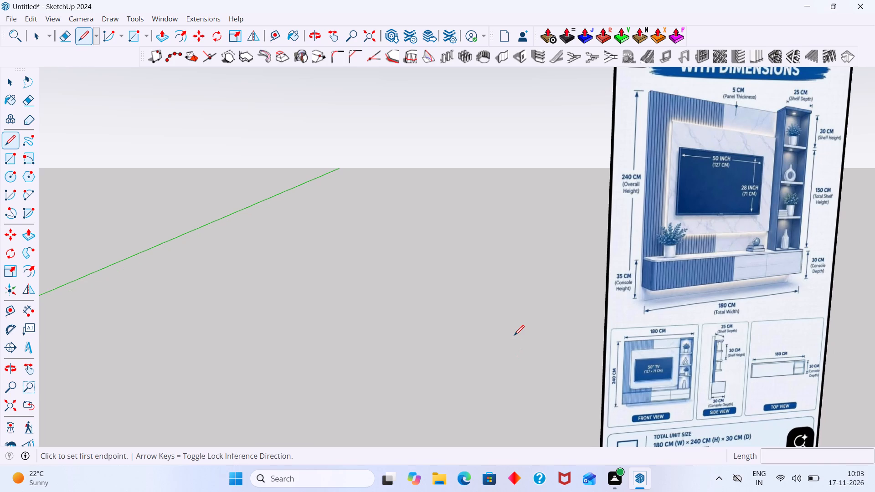
scroll(514, 335, down, 4)
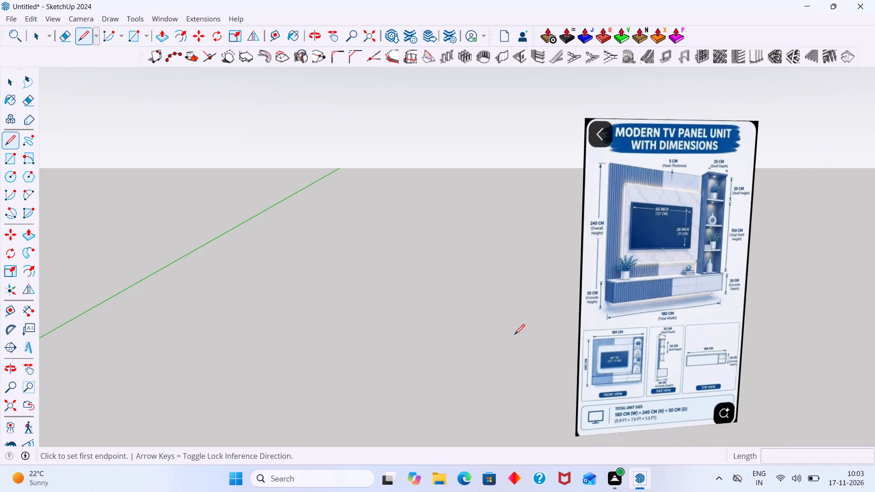
shift+middle_drag(515, 334, 865, 224)
scroll(523, 300, down, 2)
scroll(529, 360, up, 6)
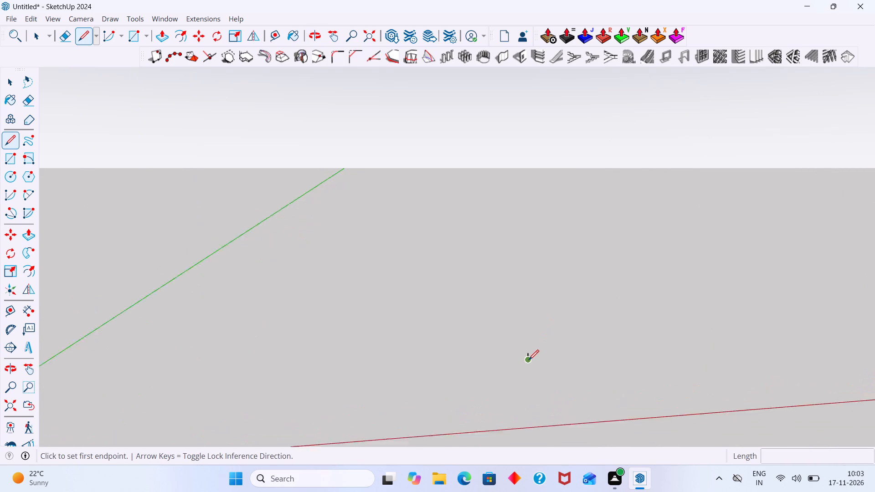
scroll(529, 360, up, 14)
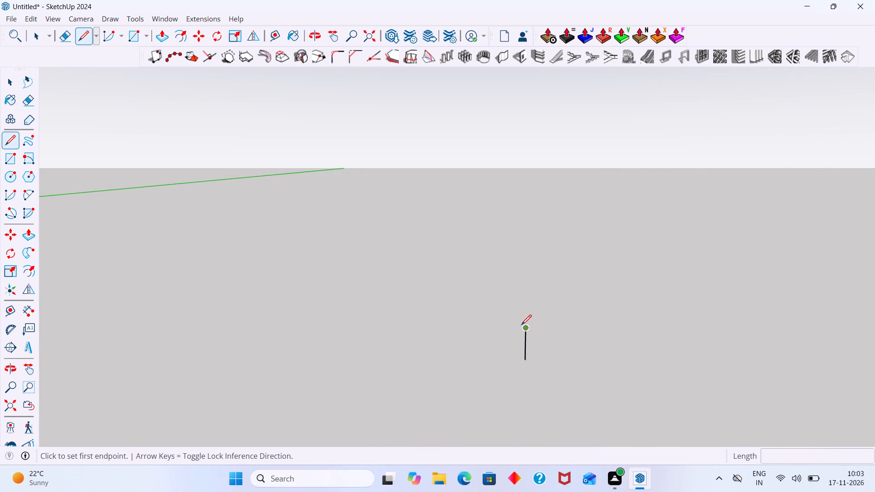
click(527, 328)
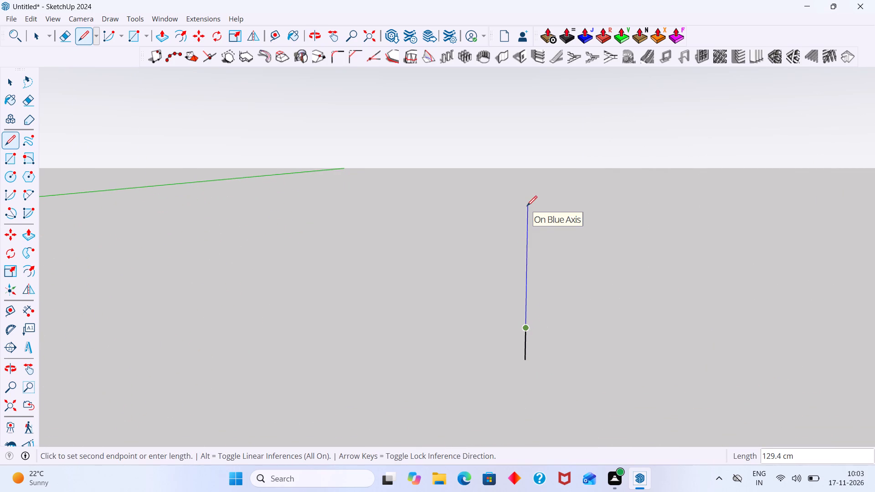
text(240)
key(Return)
Draw a 180 cm line along the red axis from the top endpoint of the 240 cm vertical line.
scroll(536, 218, down, 1)
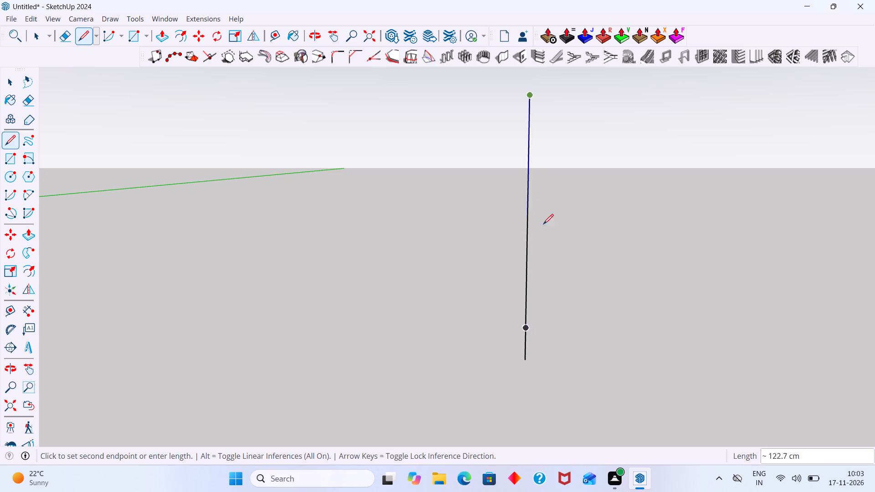
scroll(543, 224, down, 6)
scroll(633, 195, down, 7)
shift+middle_drag(633, 194, 374, 212)
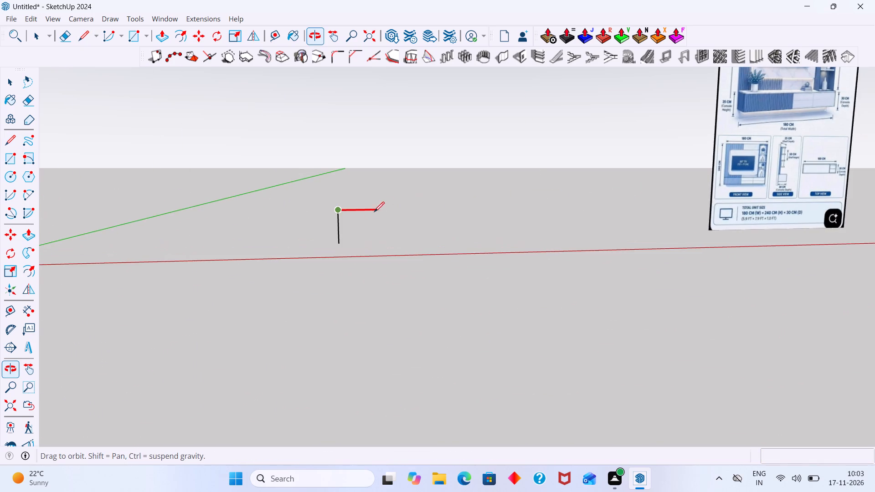
scroll(405, 216, down, 2)
shift+middle_drag(404, 217, 379, 346)
scroll(379, 346, up, 3)
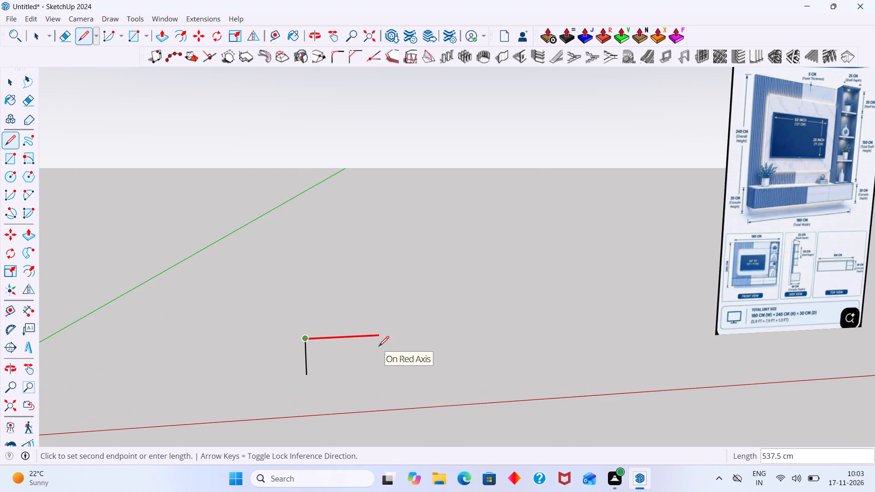
middle_drag(379, 346, 300, 379)
scroll(326, 373, up, 2)
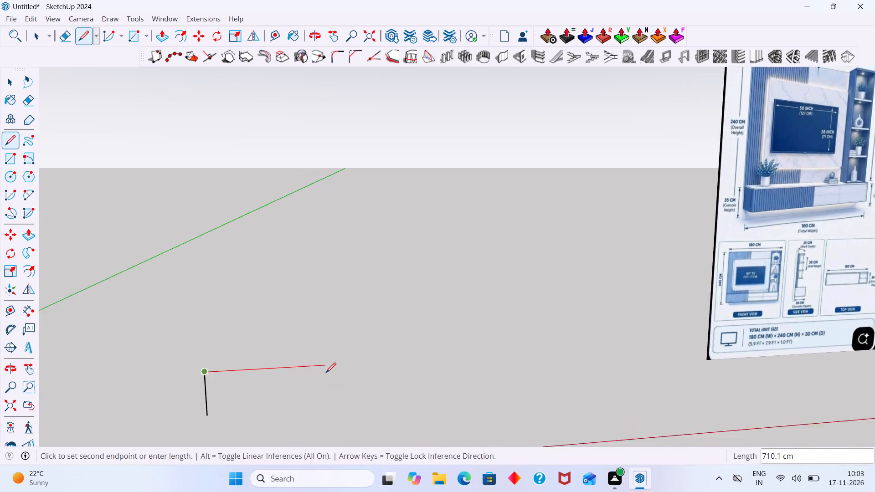
scroll(326, 373, up, 1)
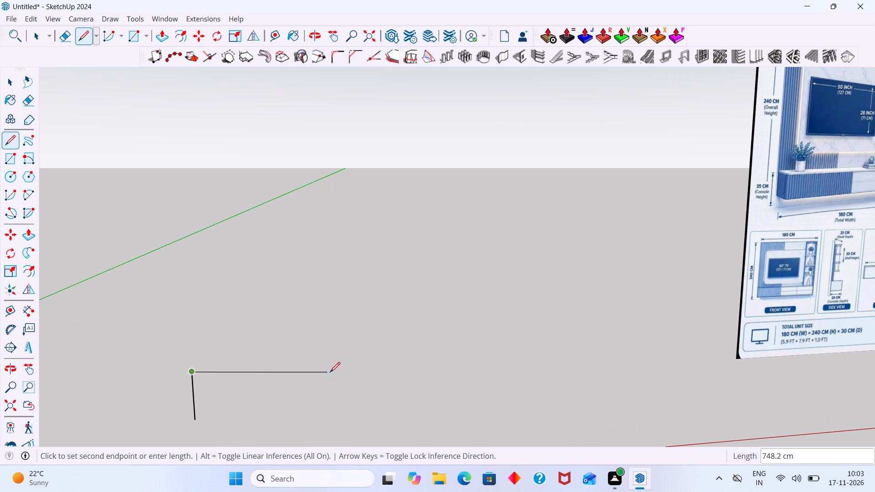
key(Right)
text(180)
key(Return)
scroll(320, 372, down, 3)
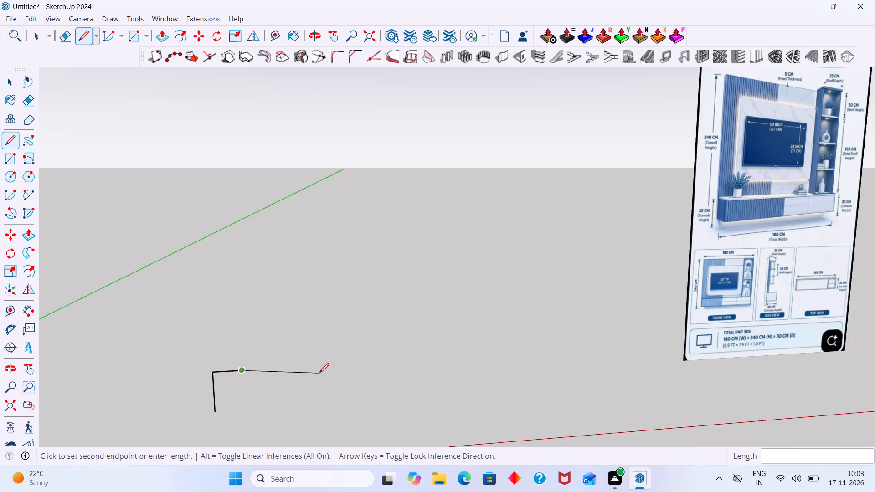
scroll(289, 406, down, 2)
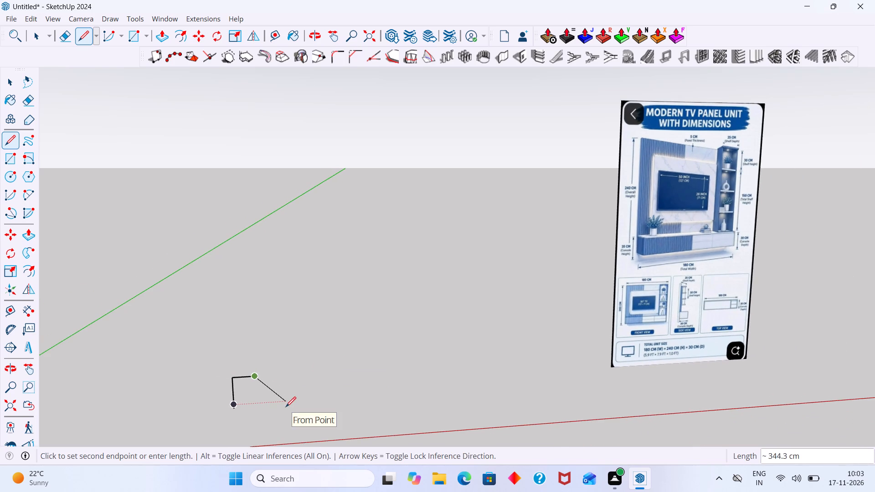
scroll(292, 391, up, 3)
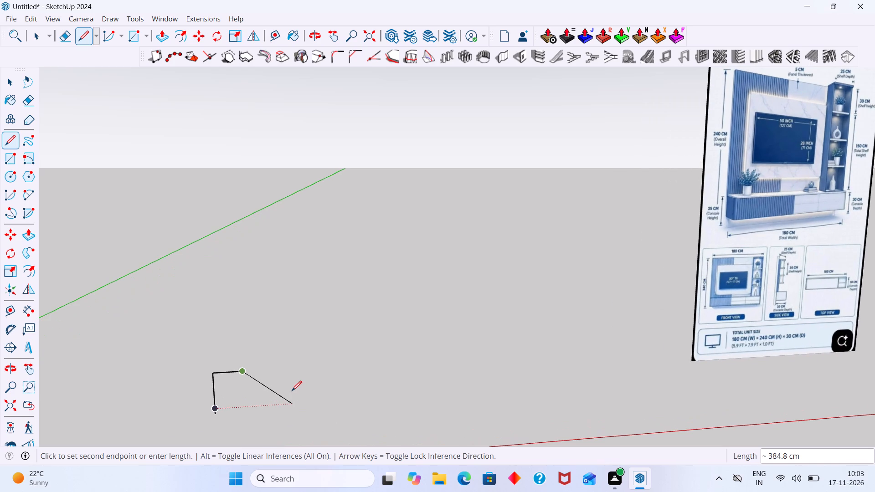
key(space)
Examine the console height, total width and small view dimensions in the TV unit reference image.
shift+middle_drag(254, 391, 142, 408)
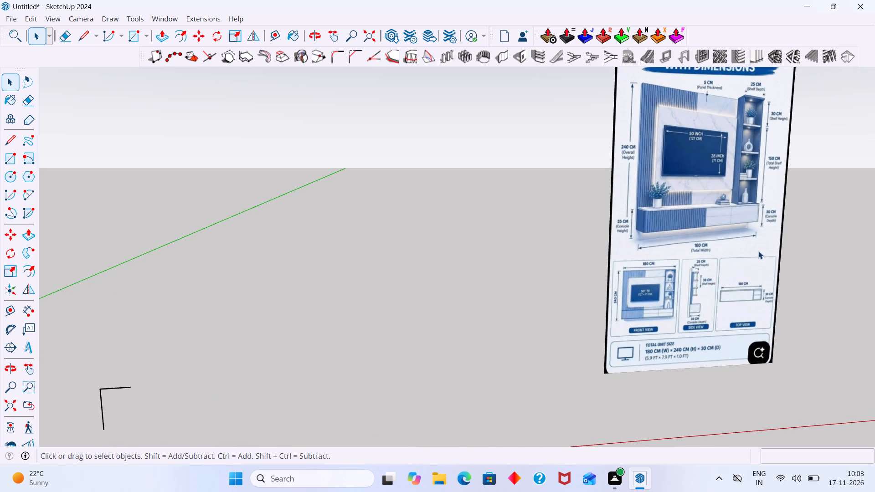
scroll(747, 242, up, 7)
scroll(683, 250, up, 3)
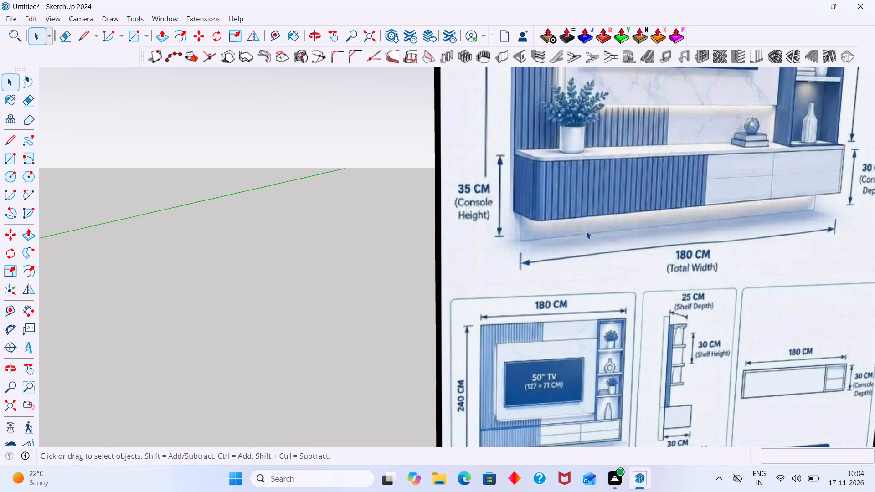
scroll(577, 231, down, 3)
scroll(634, 236, down, 5)
scroll(490, 303, down, 2)
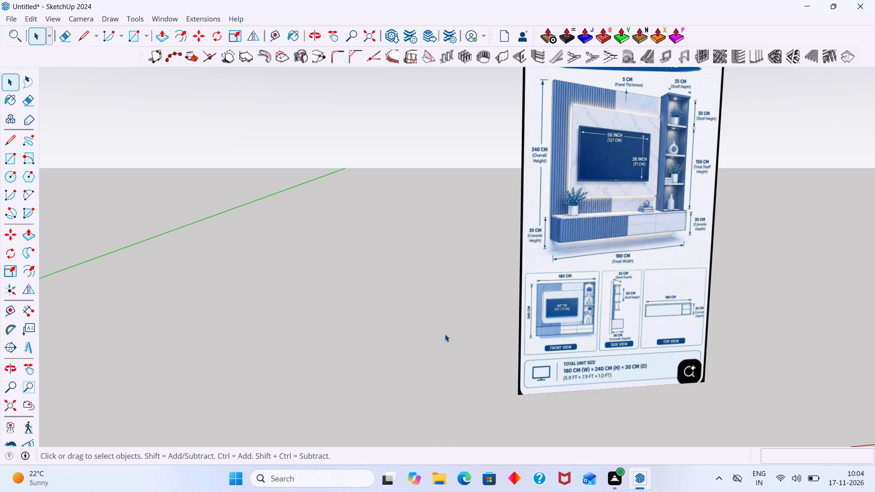
scroll(451, 326, down, 2)
middle_drag(410, 342, 497, 320)
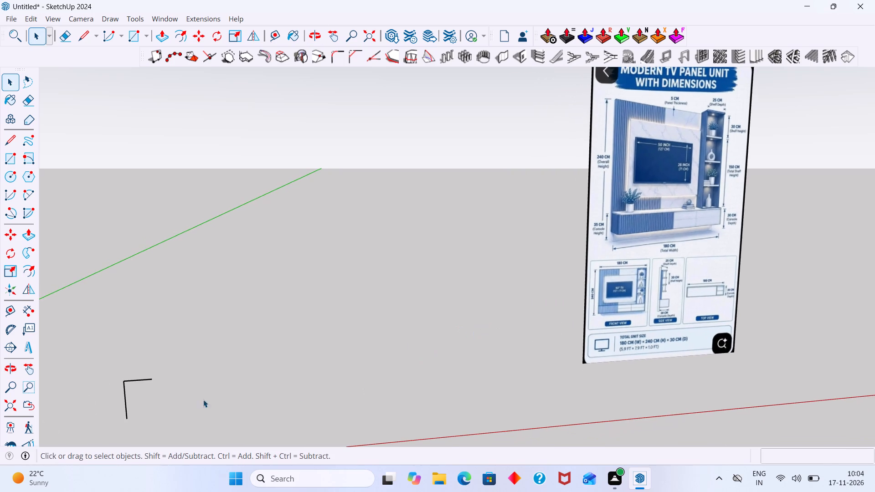
scroll(136, 391, up, 2)
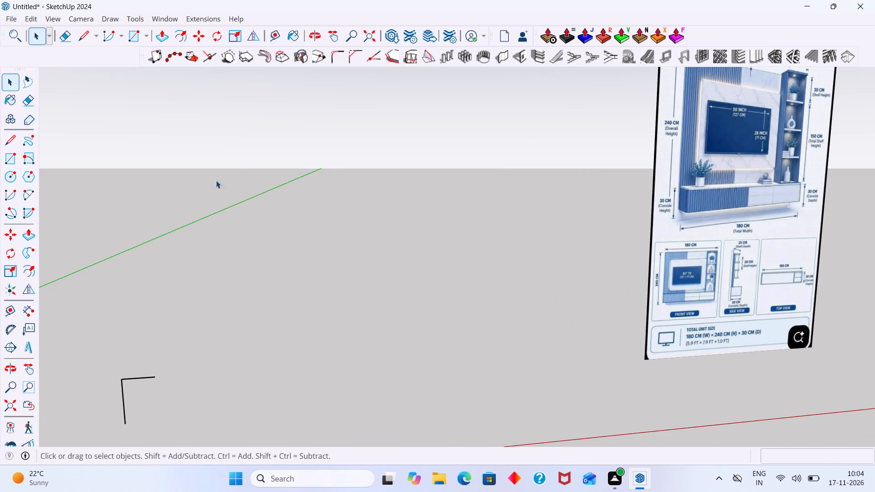
Draw a 30 cm line straight down from the free end of the 180 cm top line.
key(l)
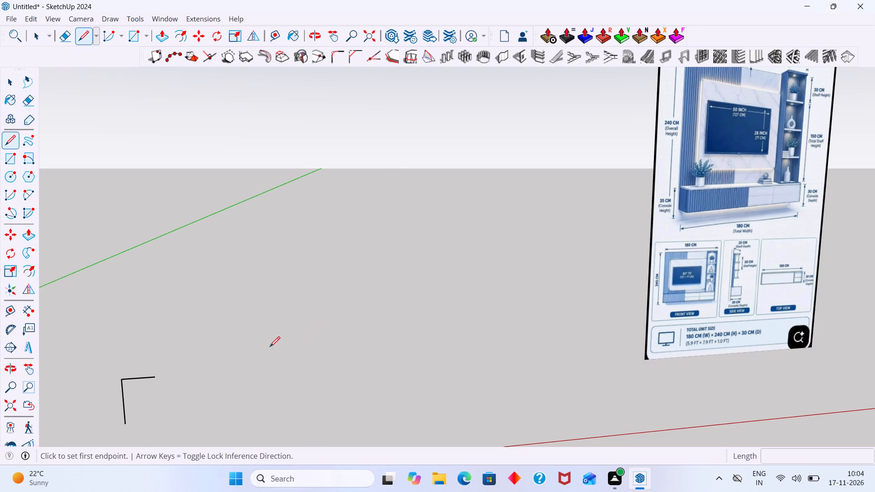
shift+middle_drag(307, 331, 277, 381)
scroll(278, 374, up, 2)
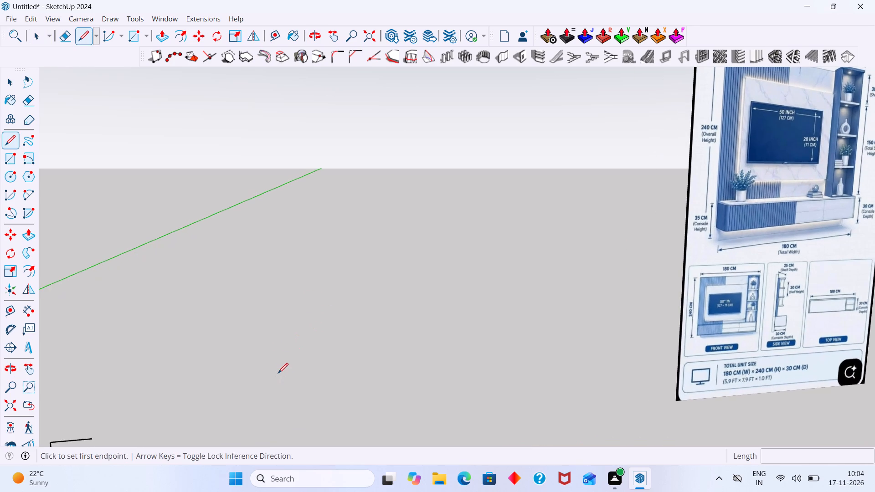
scroll(279, 373, down, 1)
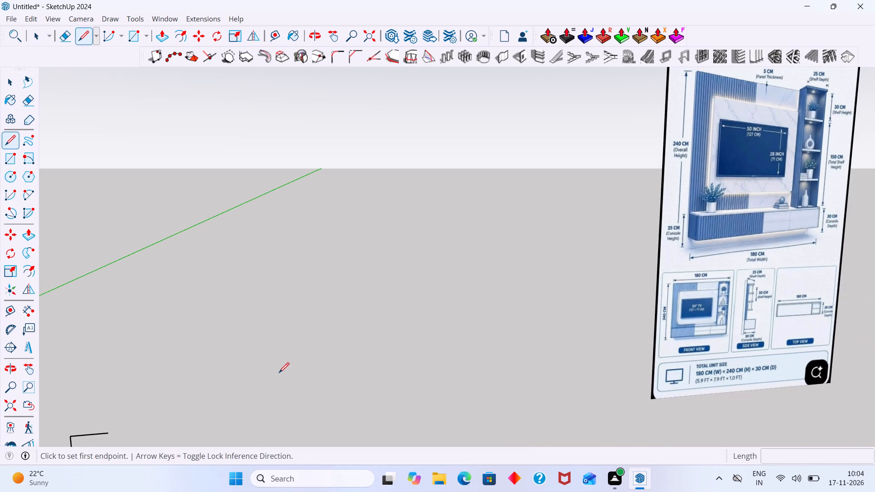
scroll(279, 373, down, 2)
shift+middle_drag(179, 416, 201, 369)
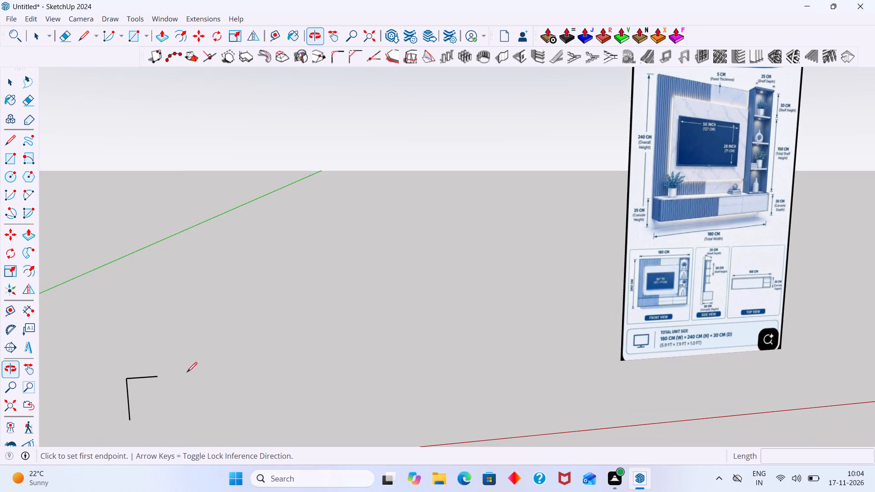
scroll(138, 396, up, 3)
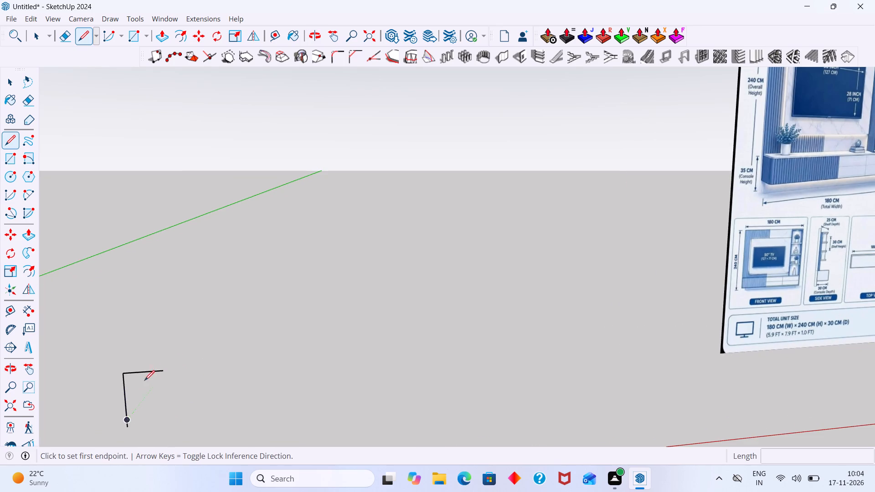
click(164, 371)
scroll(162, 392, down, 2)
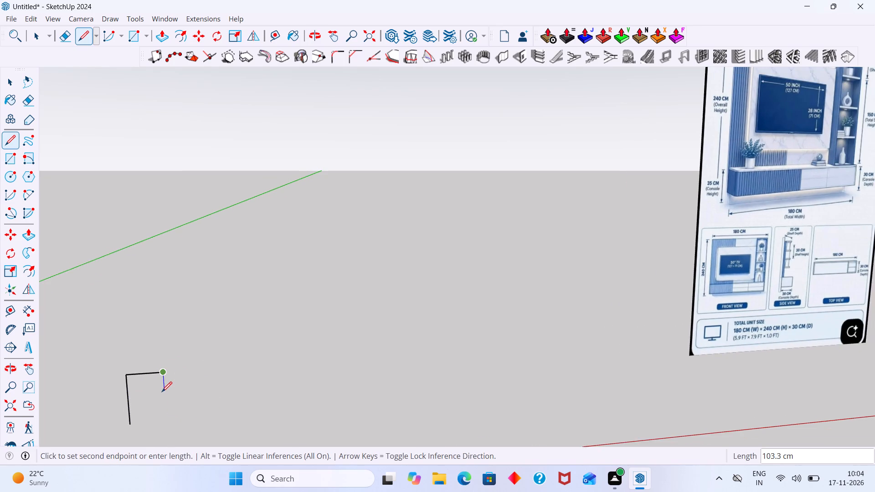
text(30)
key(Return)
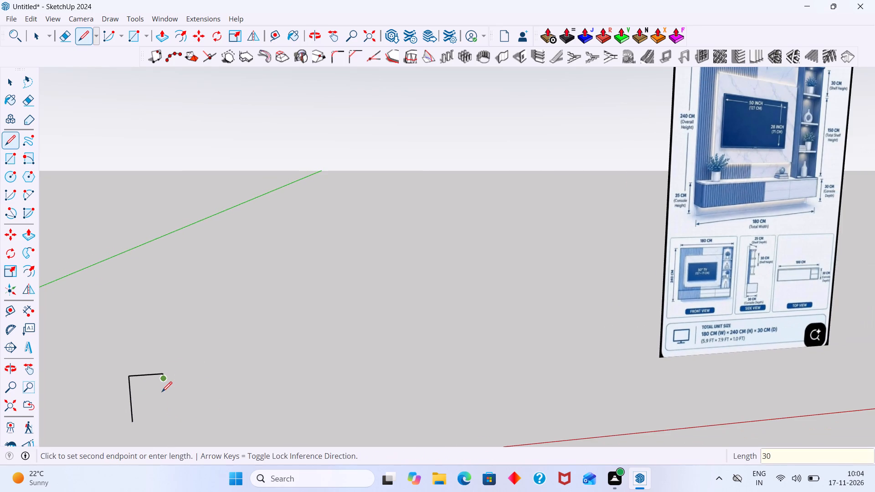
scroll(170, 398, up, 2)
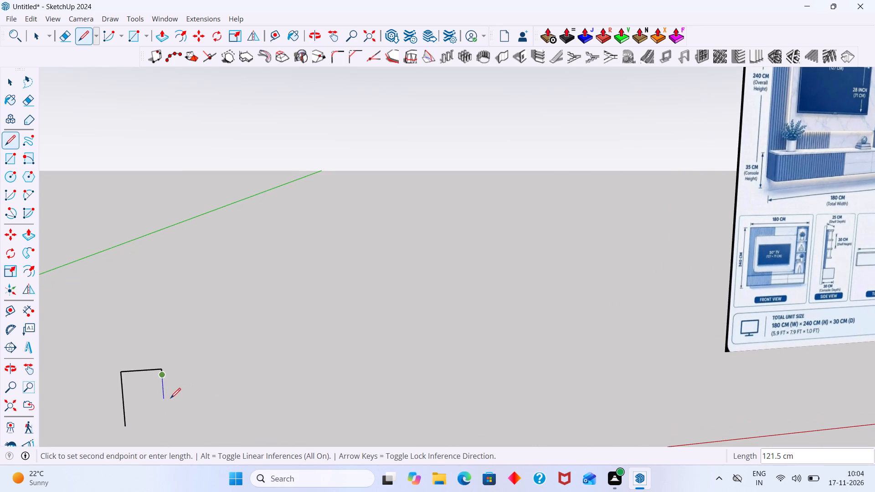
key(Escape)
Draw a 150 cm line down along the blue axis from the lower end of the 30 cm line.
scroll(189, 389, down, 1)
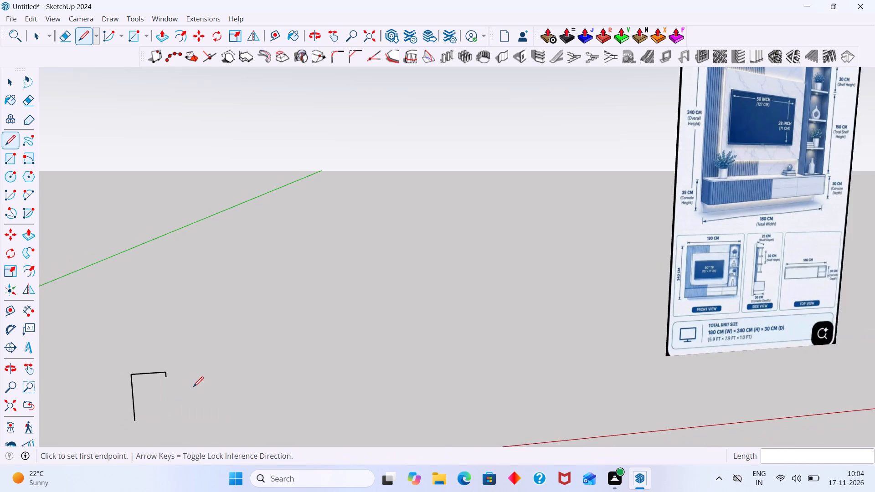
scroll(193, 387, down, 2)
shift+middle_drag(247, 365, 146, 384)
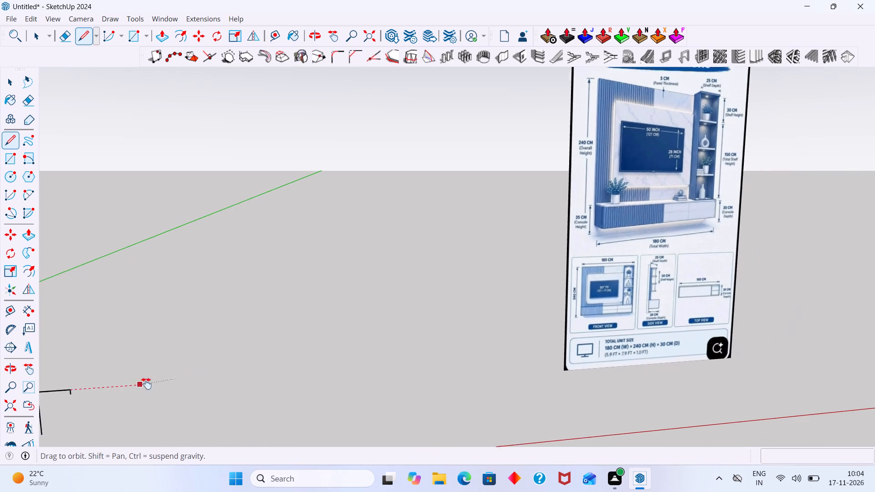
shift+middle_drag(146, 384, 132, 387)
scroll(292, 311, up, 2)
scroll(292, 313, down, 5)
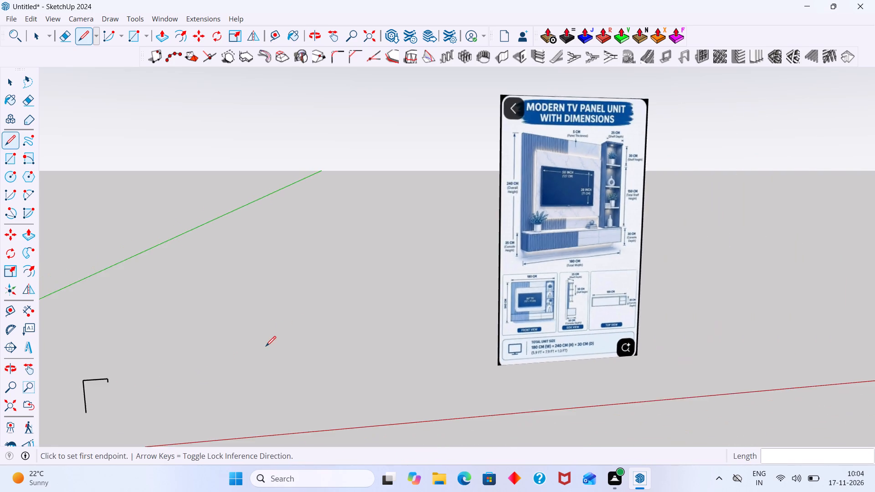
shift+middle_drag(266, 346, 497, 261)
scroll(354, 327, up, 3)
scroll(325, 287, up, 5)
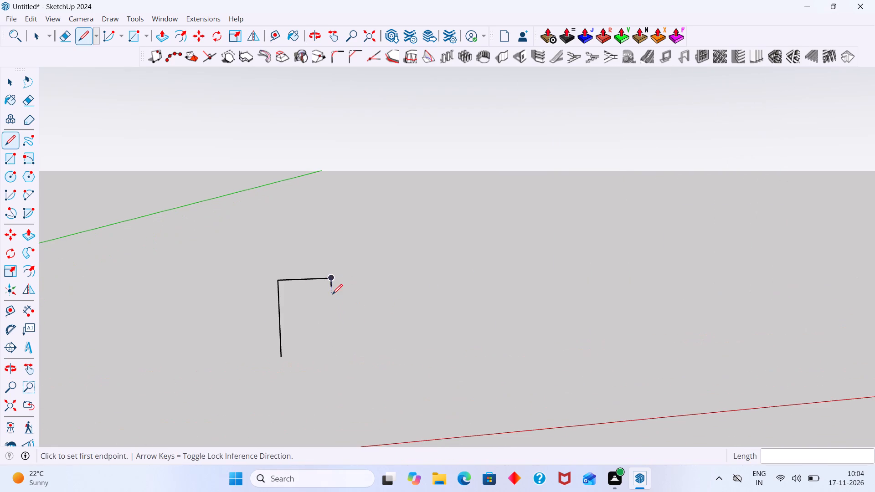
click(329, 288)
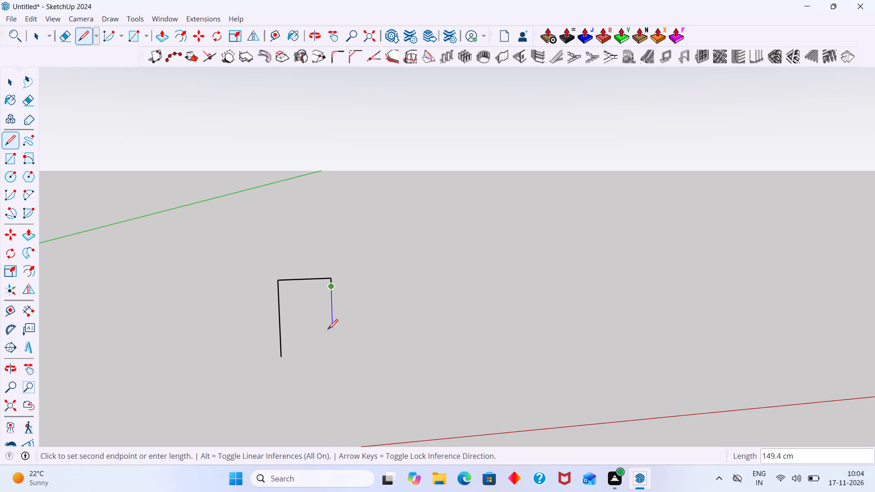
key(Up)
text(150)
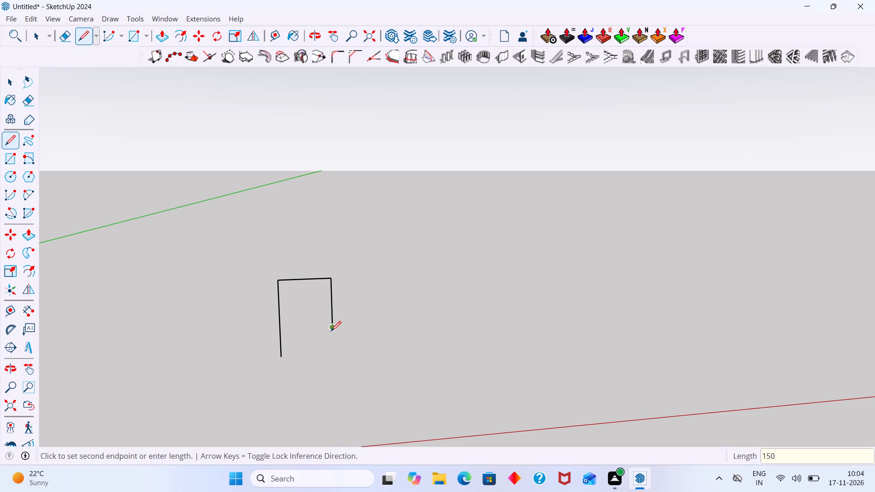
key(Return)
Draw a 30 cm line down along the blue axis from the lower end of the 150 cm line.
scroll(331, 331, down, 8)
shift+middle_drag(313, 336, 148, 355)
scroll(158, 355, up, 1)
shift+middle_drag(158, 355, 116, 413)
scroll(116, 413, up, 3)
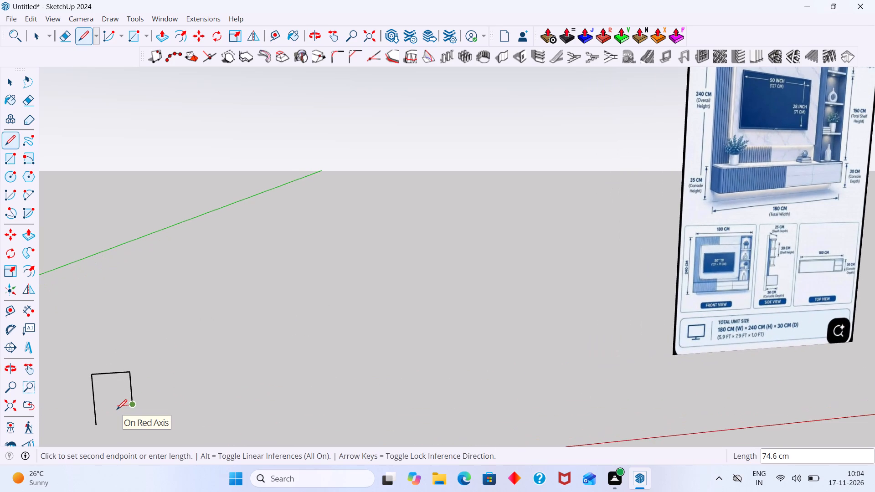
shift+middle_drag(124, 405, 257, 313)
scroll(273, 342, up, 3)
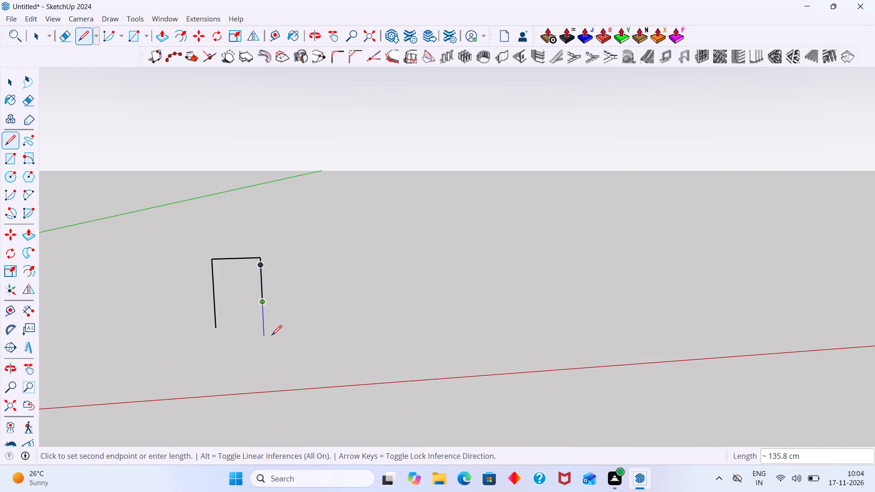
key(Up)
text(30)
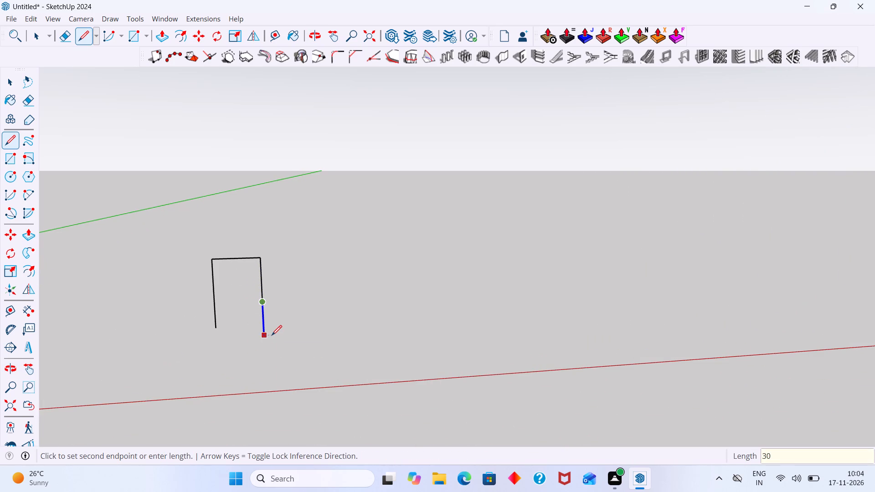
key(Return)
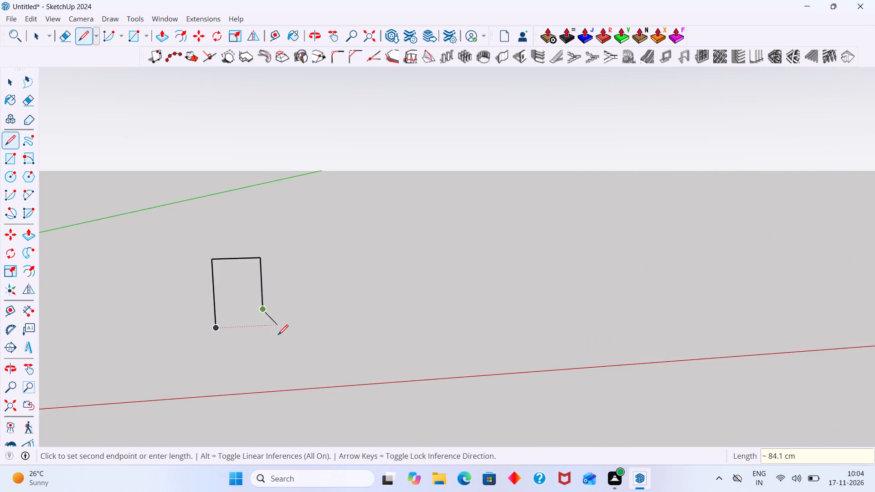
key(Escape)
scroll(300, 328, down, 8)
key(space)
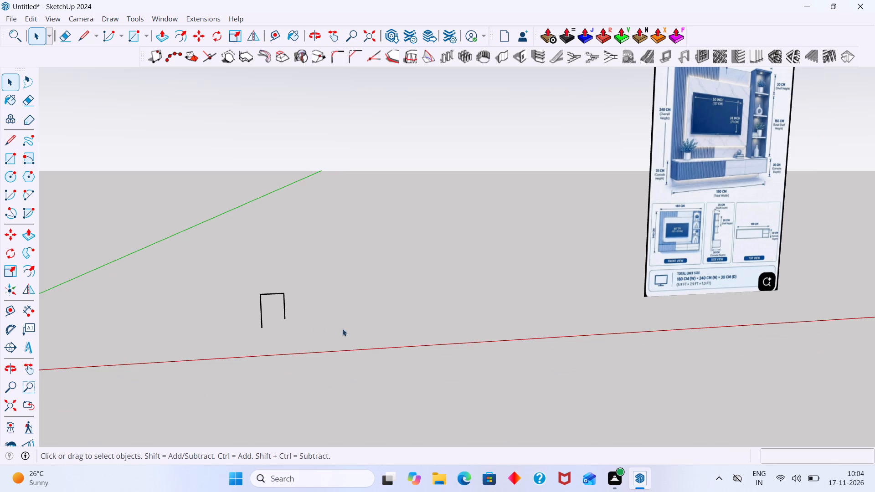
Examine the shelf, console and panel dimensions in the TV unit reference image against the drawn outline.
scroll(792, 129, up, 6)
middle_drag(754, 183, 569, 262)
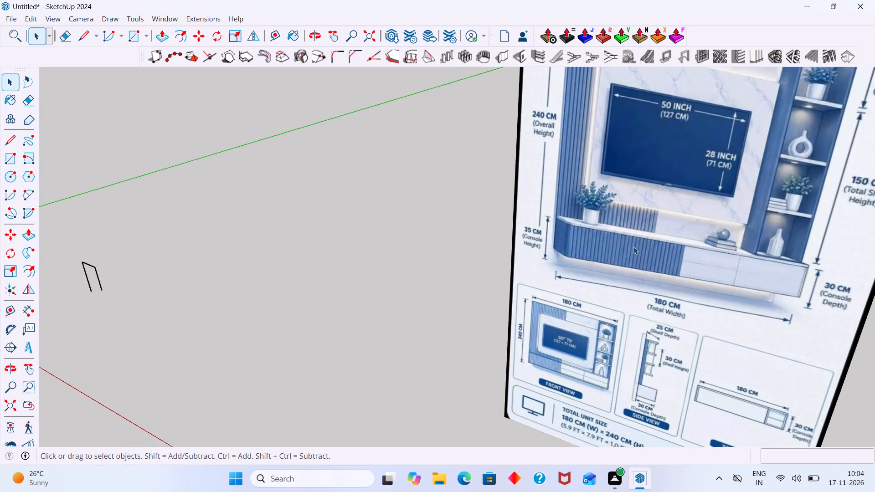
scroll(635, 246, down, 3)
shift+middle_drag(607, 251, 507, 246)
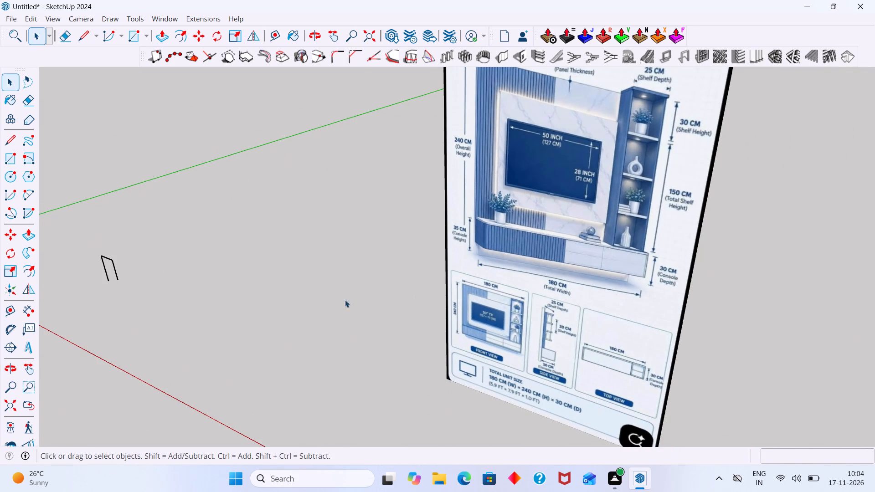
middle_drag(250, 296, 288, 326)
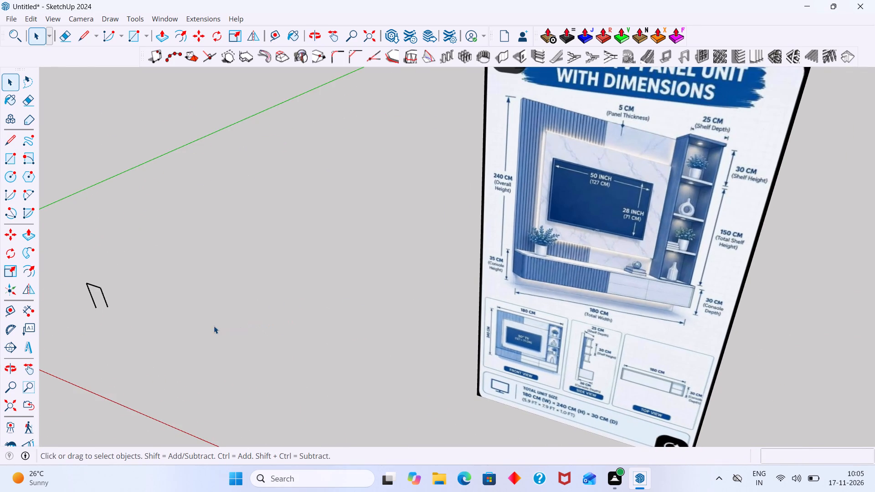
Delete the 150 cm vertical segment and the 30 cm segment below it from the outline's open side.
scroll(93, 308, up, 4)
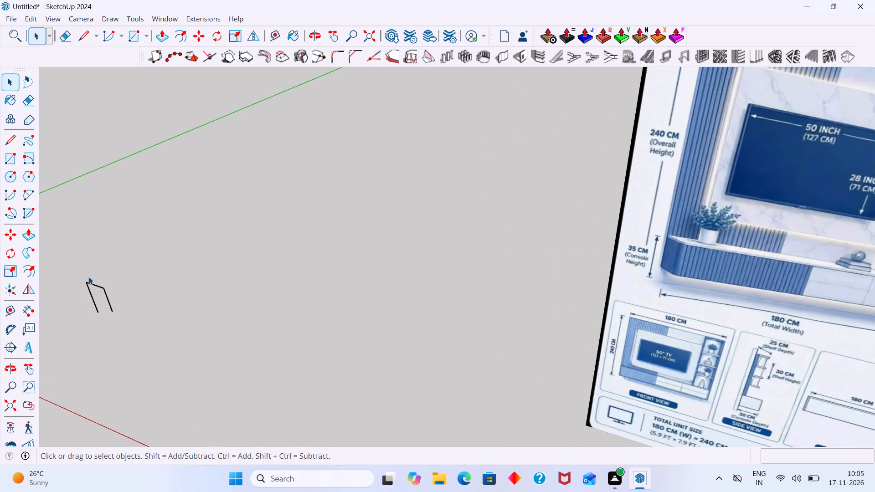
scroll(88, 277, up, 1)
scroll(114, 309, up, 3)
click(108, 304)
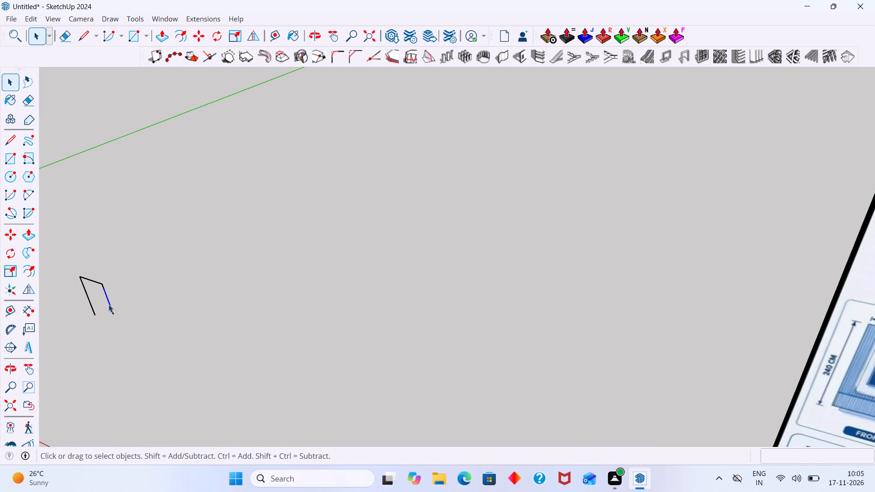
key(Print)
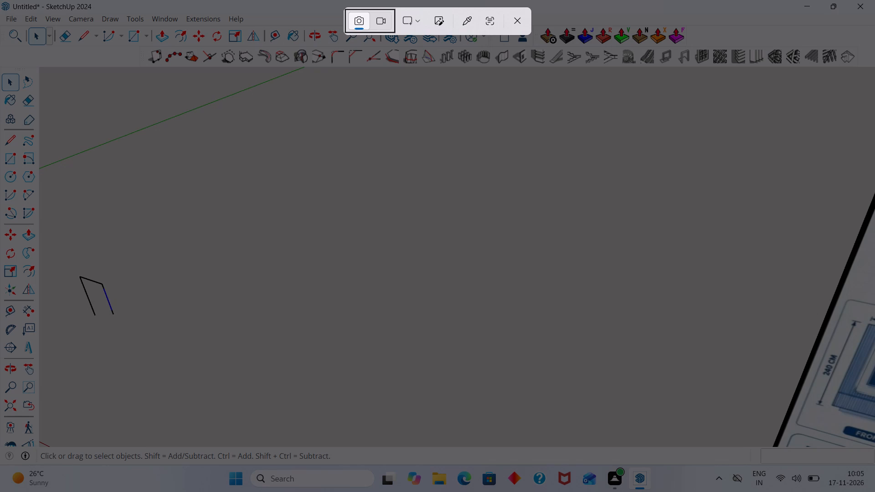
click(515, 23)
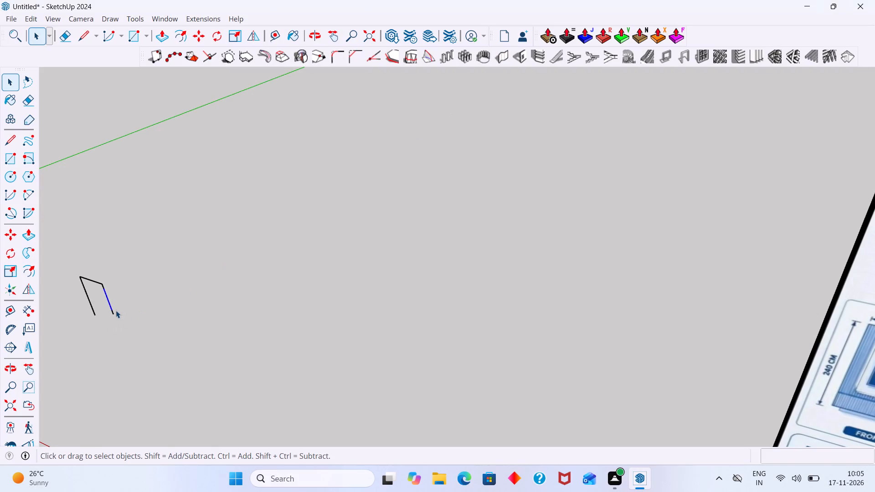
key(Delete)
click(112, 310)
key(Delete)
Delete the remaining 30 cm segment hanging from the free end of the 180 cm top line.
scroll(116, 308, down, 1)
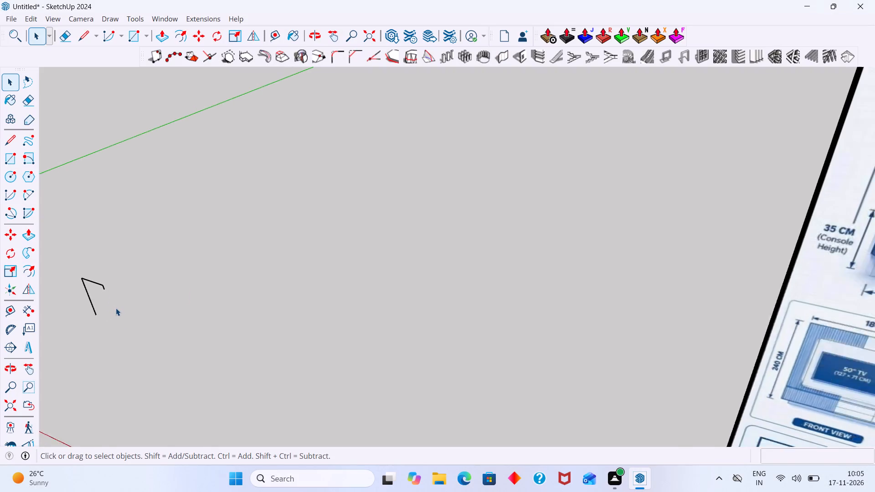
scroll(116, 308, down, 2)
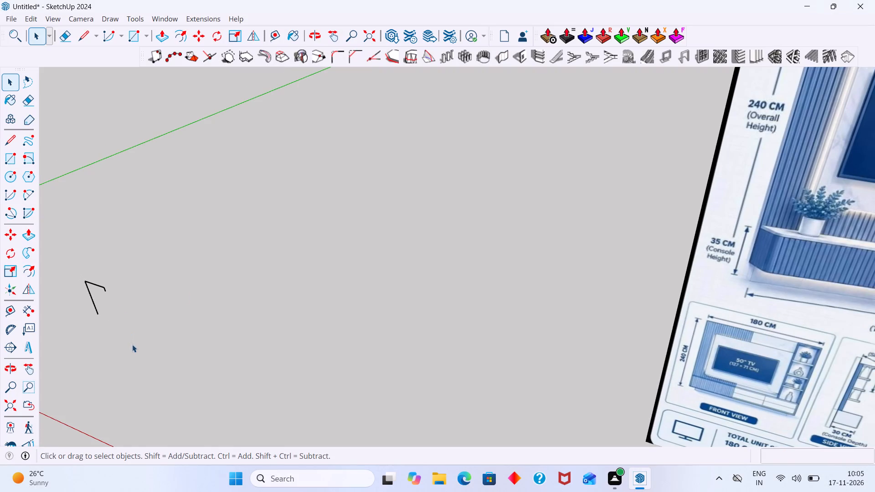
scroll(118, 363, down, 3)
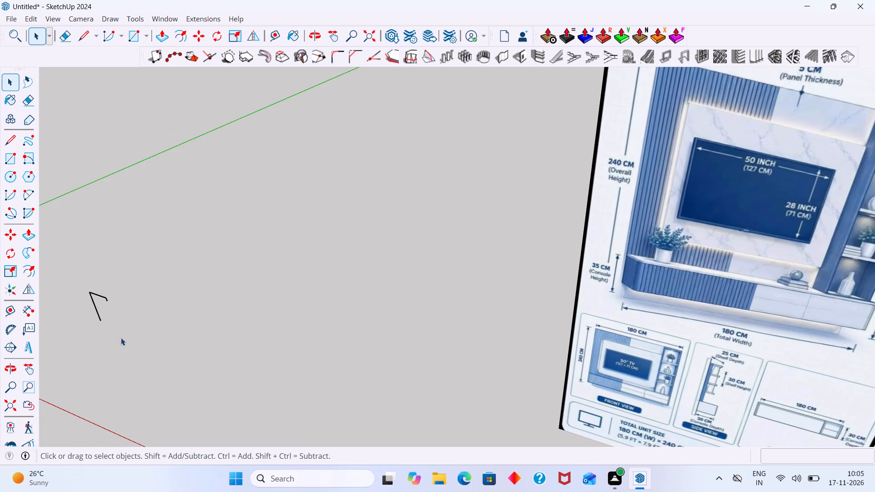
scroll(128, 349, down, 2)
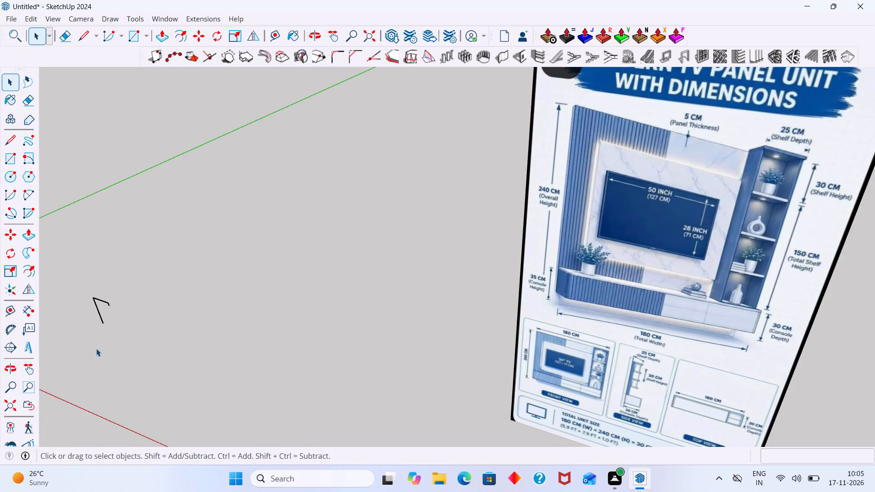
scroll(68, 335, up, 3)
scroll(107, 302, up, 15)
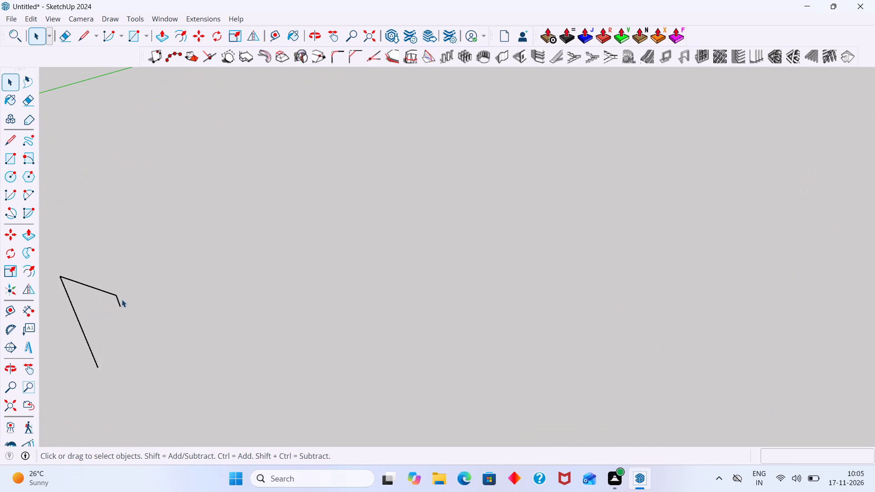
click(119, 303)
key(Delete)
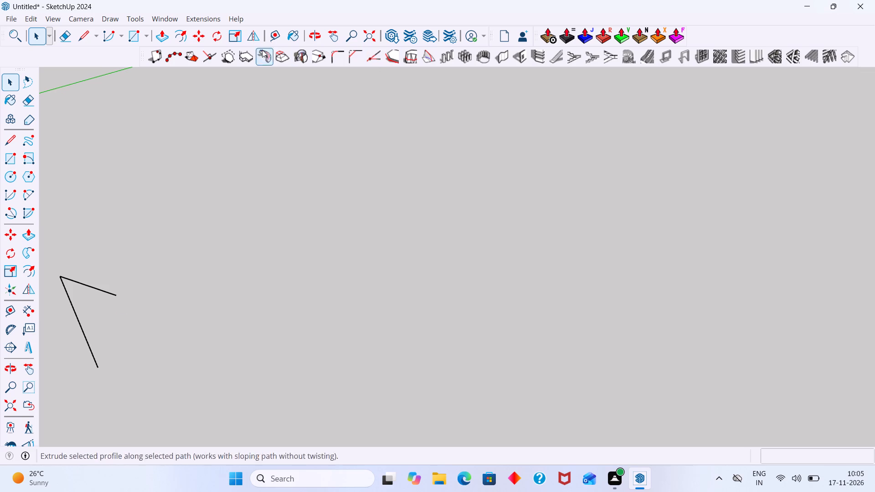
Close the panel outline with one blue-axis line down from the top line's free end and a 180 cm bottom line.
key(l)
key(Return)
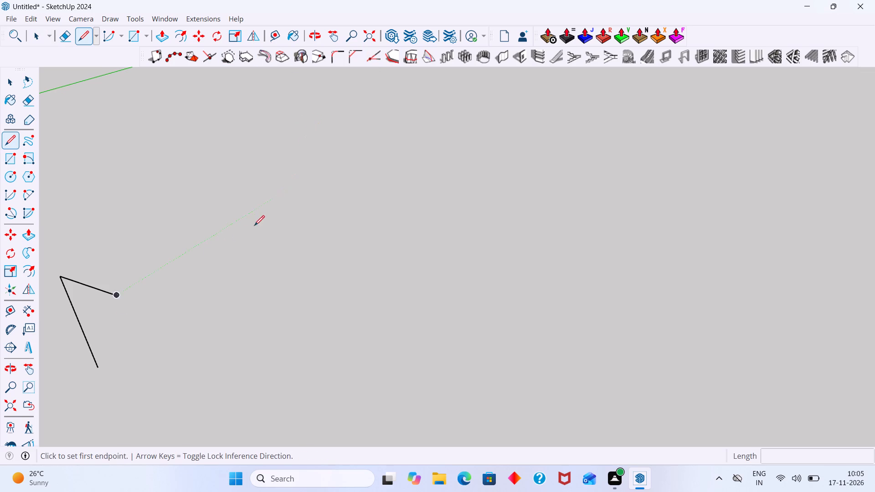
scroll(186, 263, down, 20)
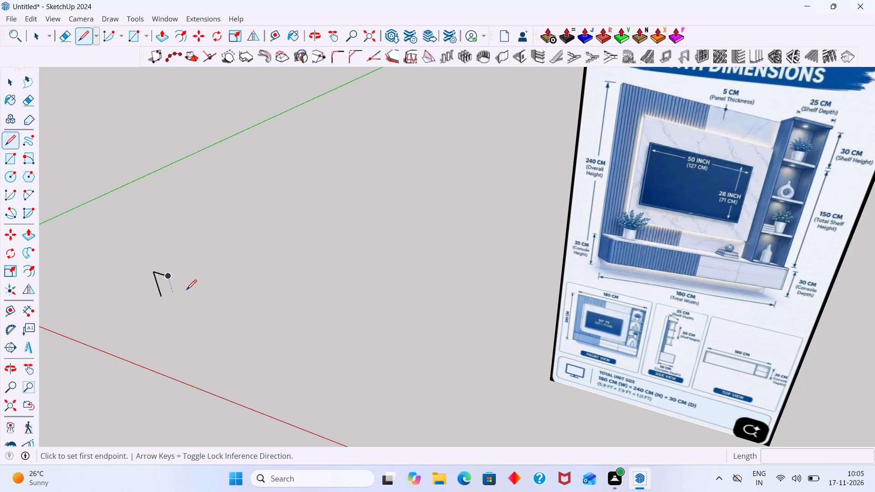
scroll(155, 288, up, 6)
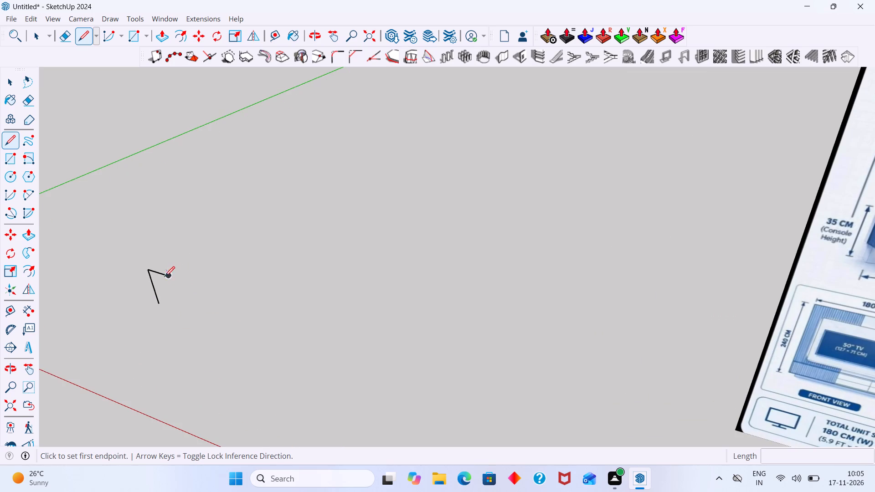
click(169, 277)
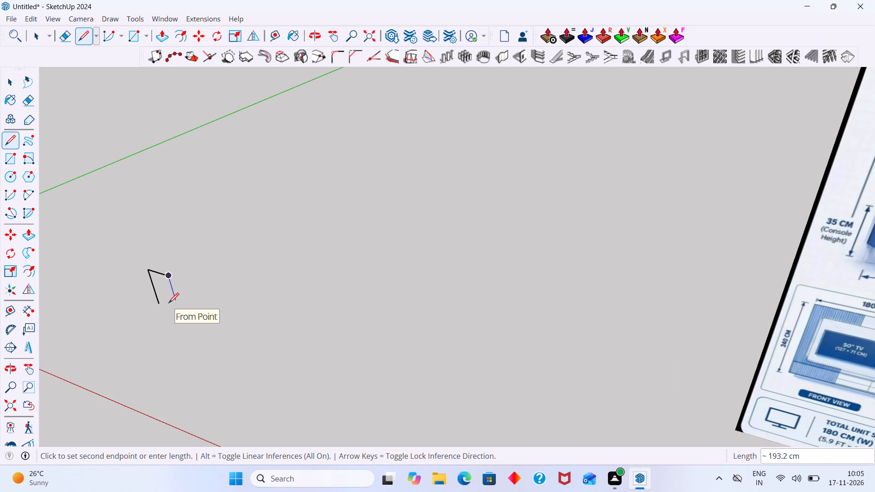
key(Up)
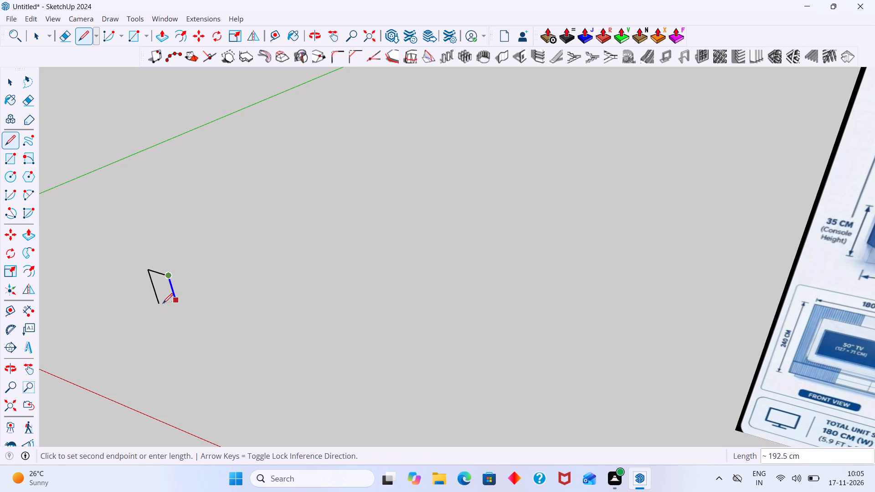
click(162, 302)
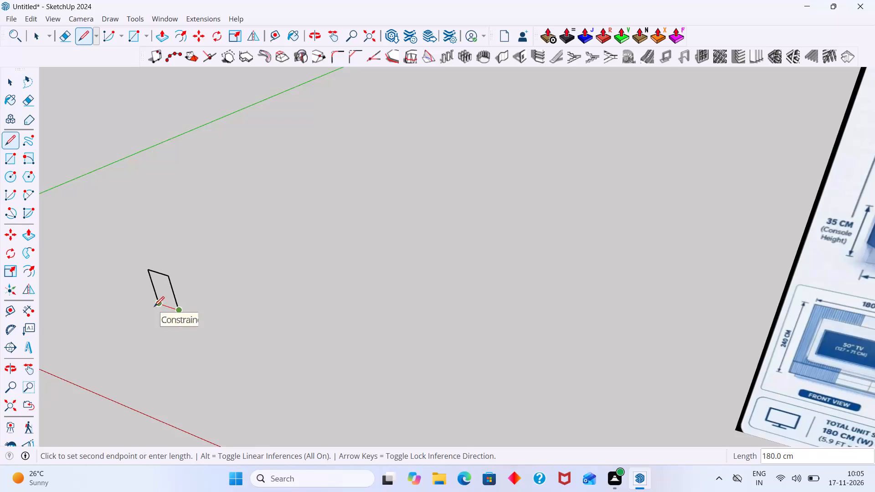
click(158, 304)
key(space)
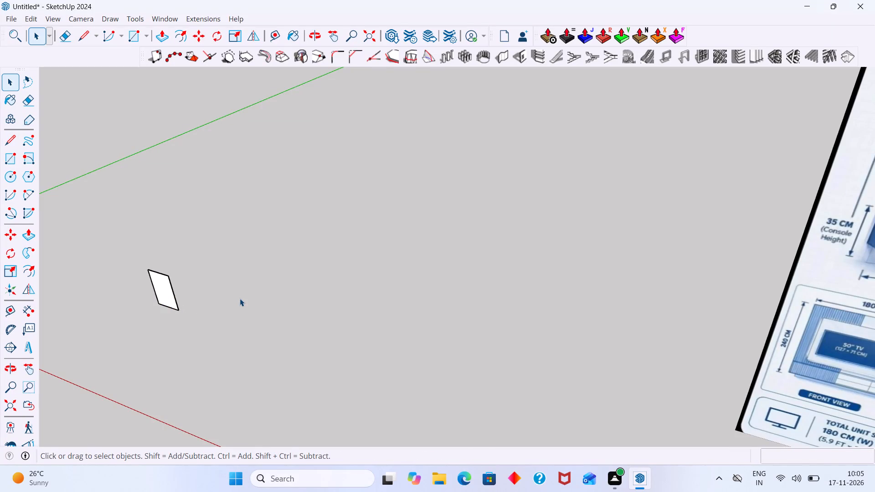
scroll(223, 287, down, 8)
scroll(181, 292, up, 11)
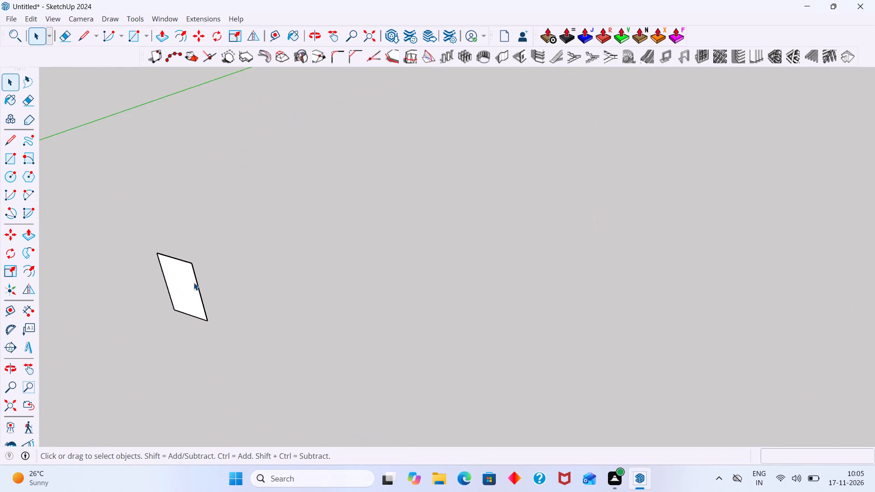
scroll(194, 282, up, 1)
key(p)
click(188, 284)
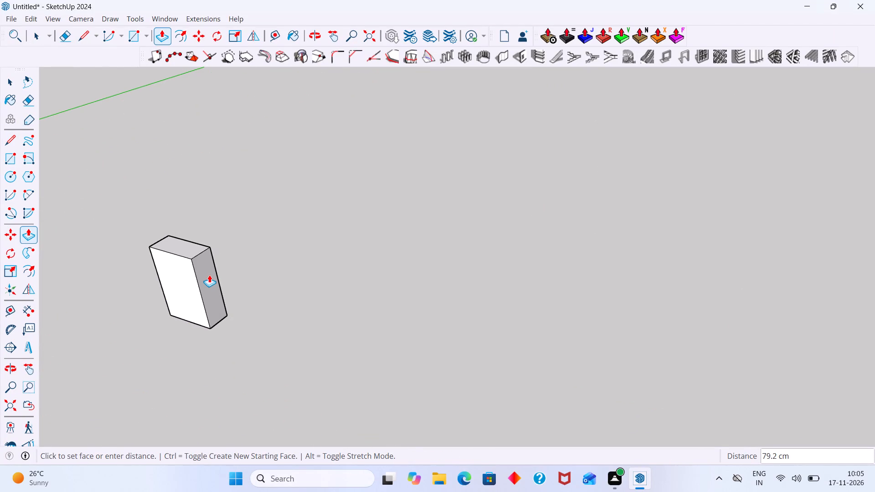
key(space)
Group the closed panel face together with its bounding edges.
double_click(188, 288)
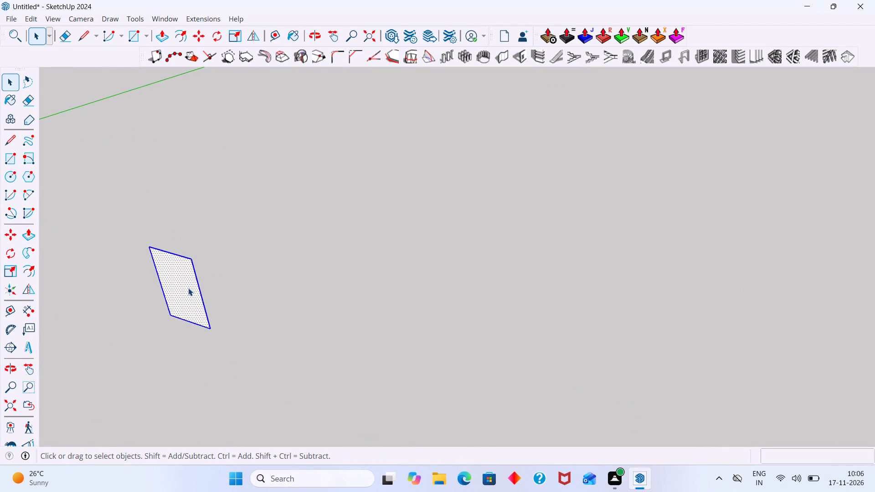
right_click(188, 288)
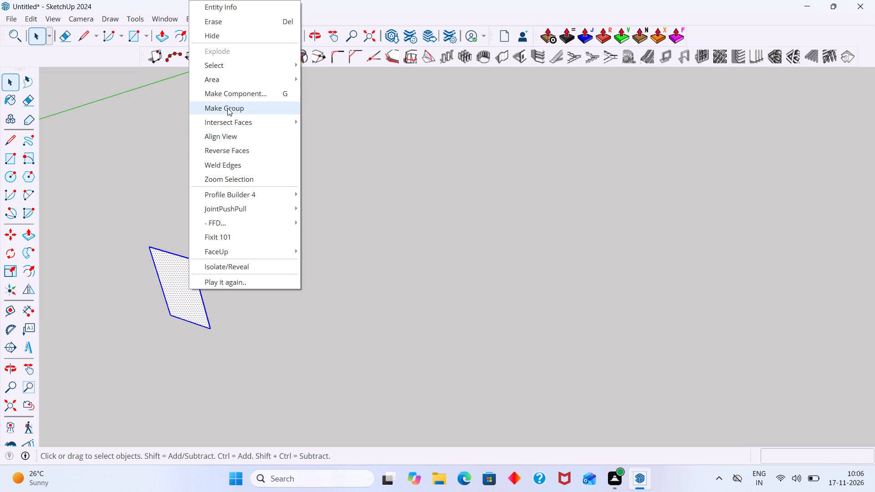
click(227, 108)
Push/Pull the panel face inside its group to a thickness of 4.5".
double_click(182, 276)
click(180, 284)
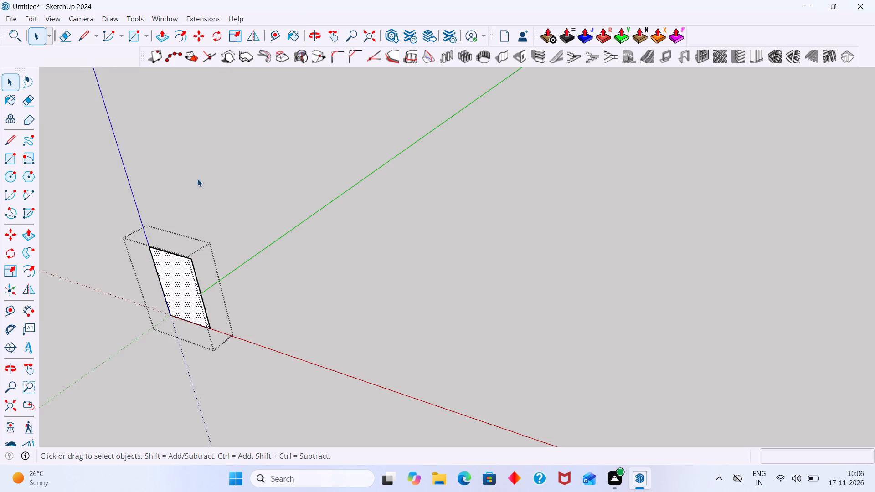
key(p)
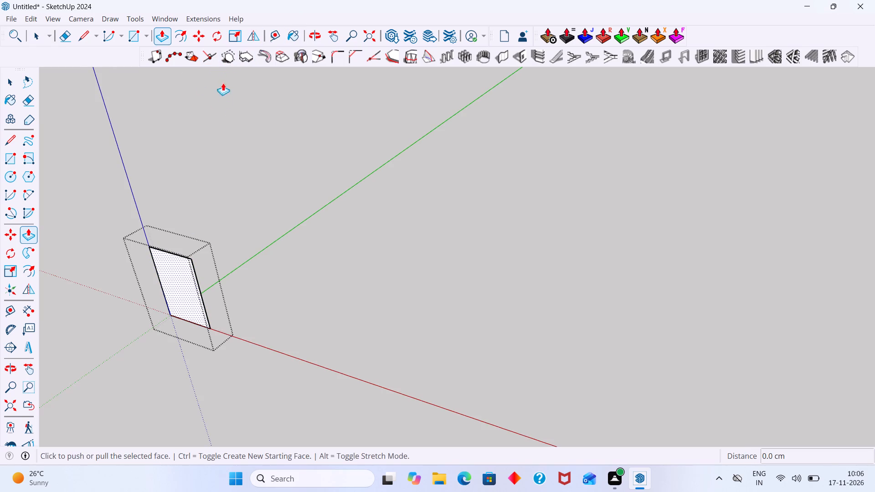
click(196, 295)
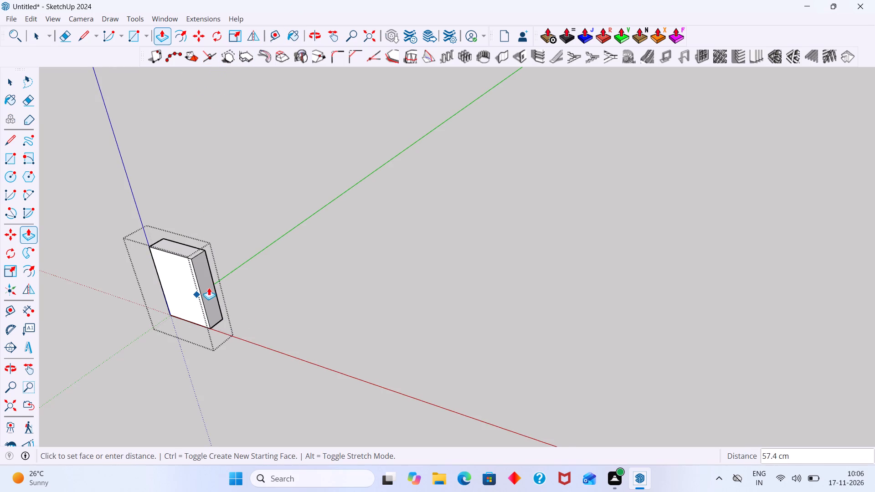
scroll(208, 287, down, 1)
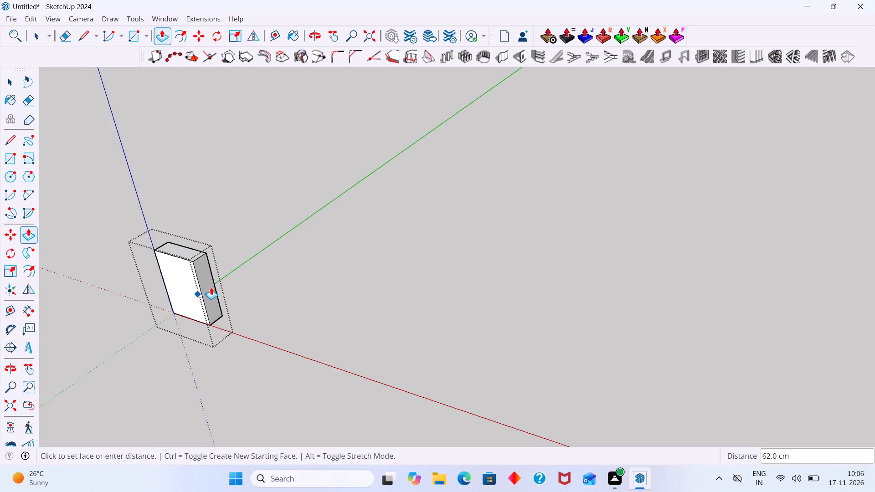
text(4.5")
key(Return)
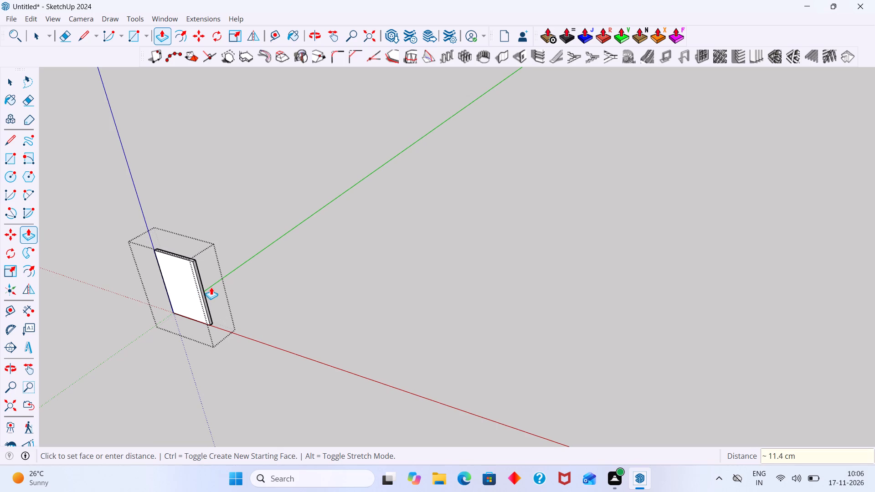
key(space)
scroll(116, 246, up, 7)
click(299, 211)
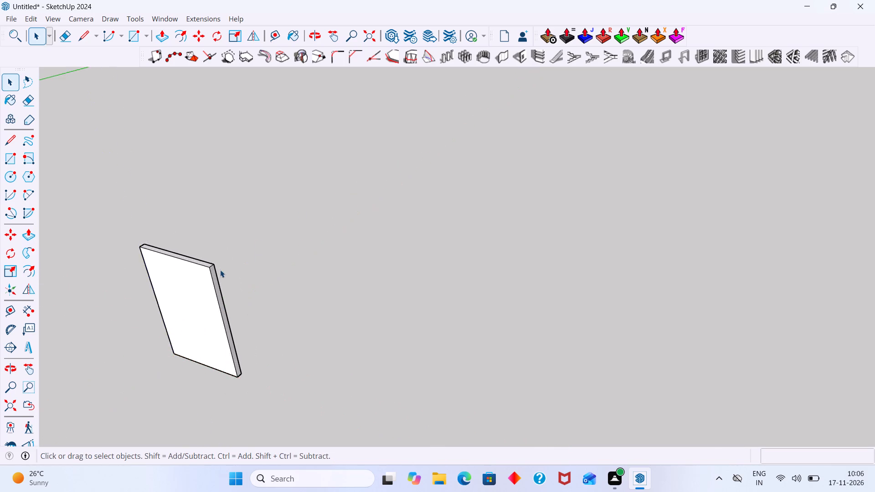
Move the reference image about 2596.5 cm along the red axis toward the modelled panel.
scroll(220, 270, down, 13)
shift+middle_drag(300, 271, 38, 203)
scroll(69, 209, down, 5)
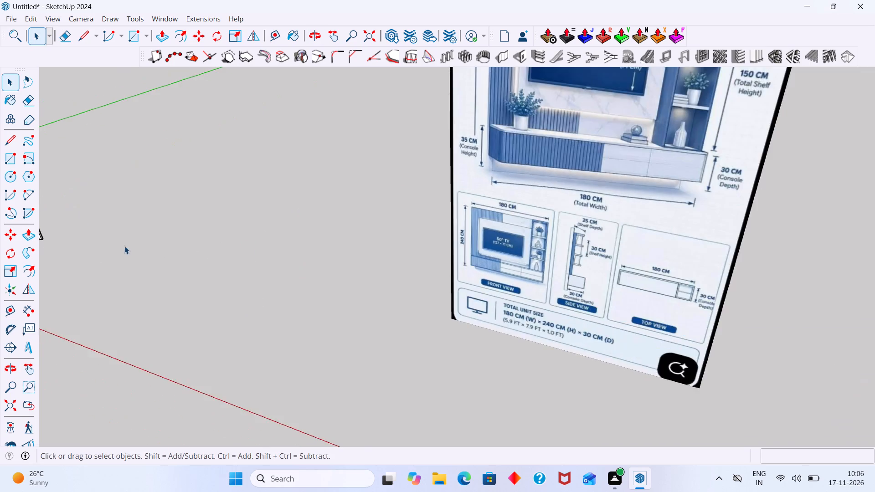
scroll(124, 246, down, 4)
middle_drag(166, 280, 198, 341)
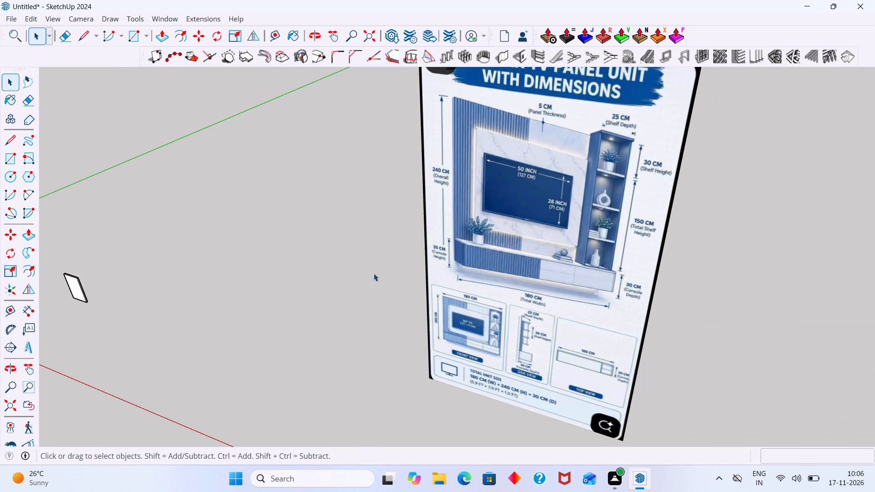
shift+middle_drag(374, 273, 416, 262)
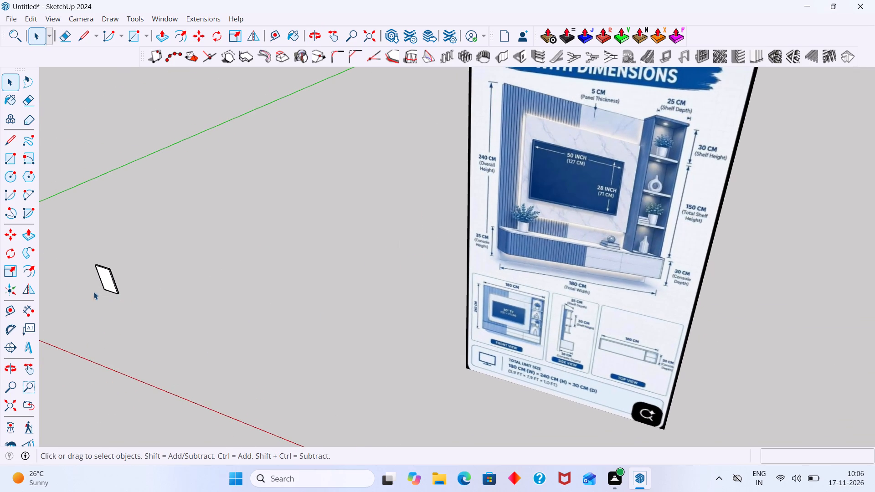
scroll(61, 277, up, 3)
scroll(181, 301, down, 9)
middle_drag(266, 344, 401, 306)
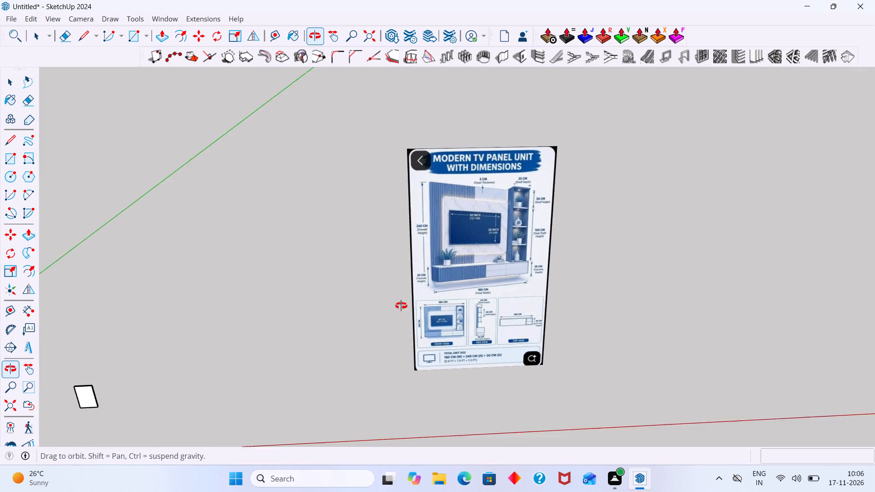
middle_drag(401, 306, 423, 299)
scroll(349, 316, down, 4)
middle_drag(343, 322, 451, 259)
scroll(495, 272, up, 3)
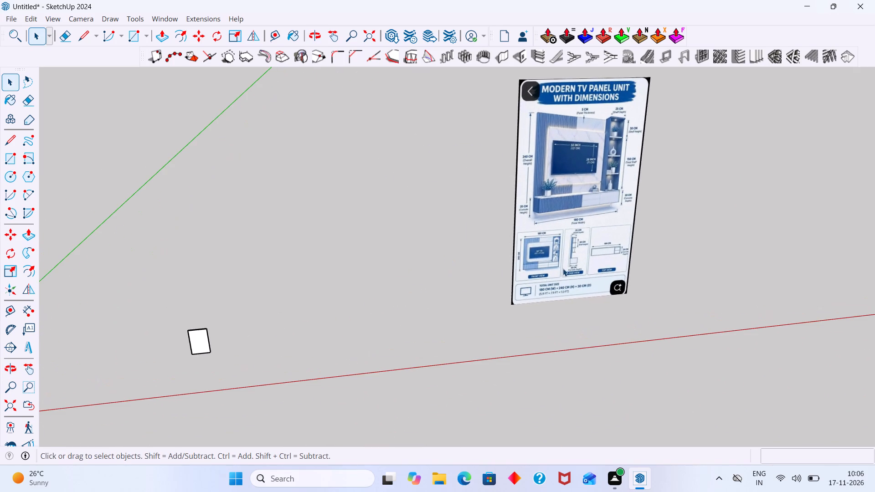
click(563, 268)
key(m)
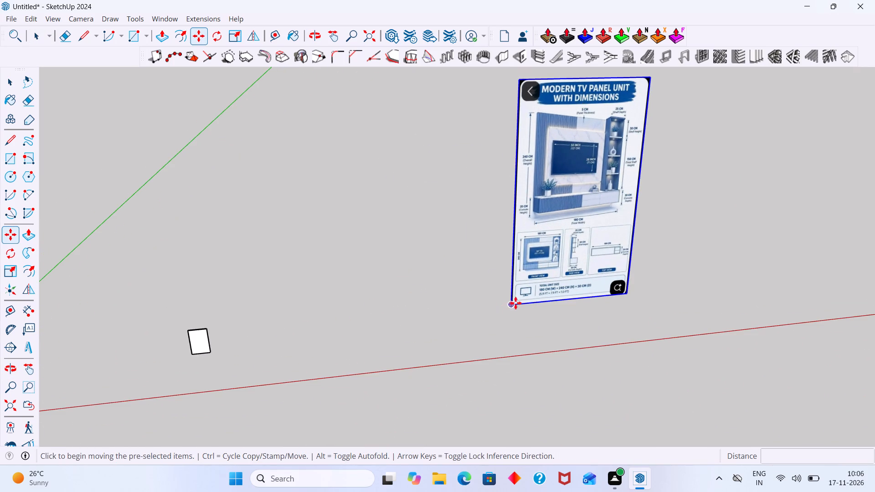
click(510, 303)
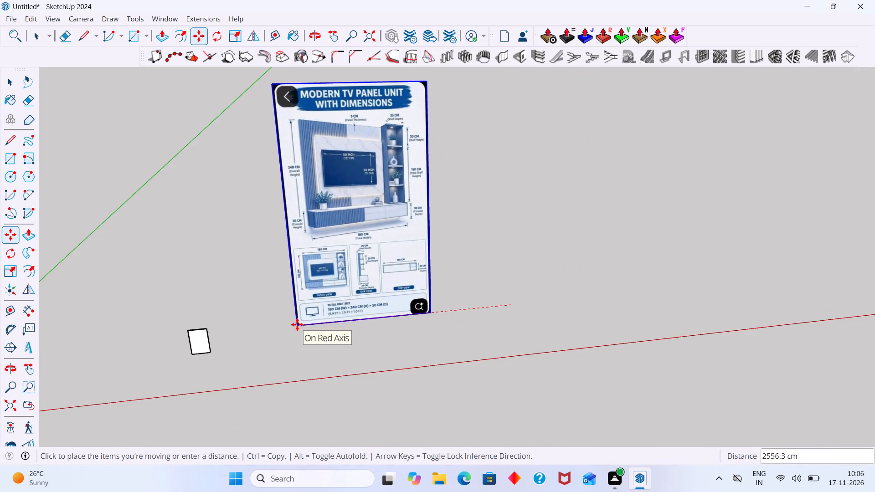
click(294, 324)
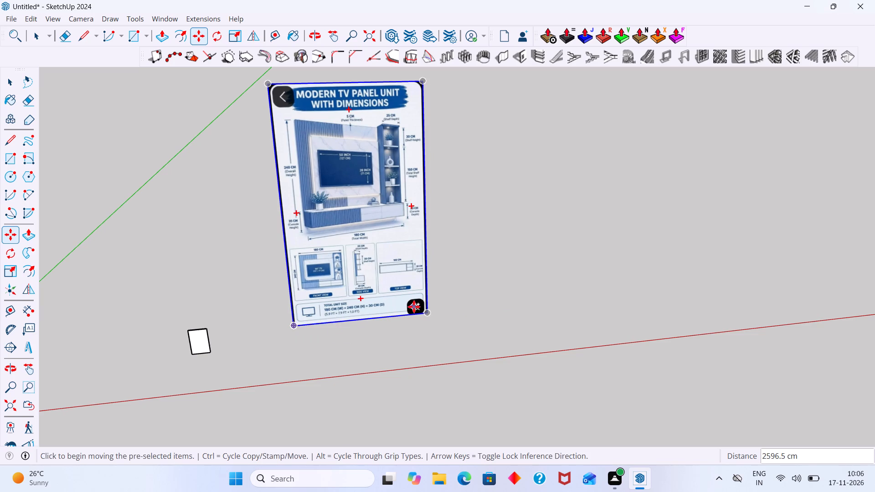
Scale the reference image's height down by a factor of about 0.69 from its top edge, keeping its width.
key(s)
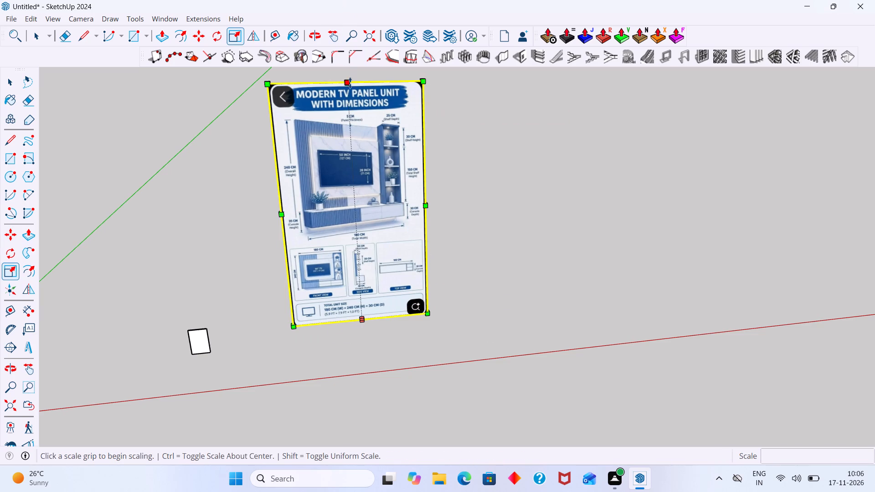
click(350, 83)
click(353, 163)
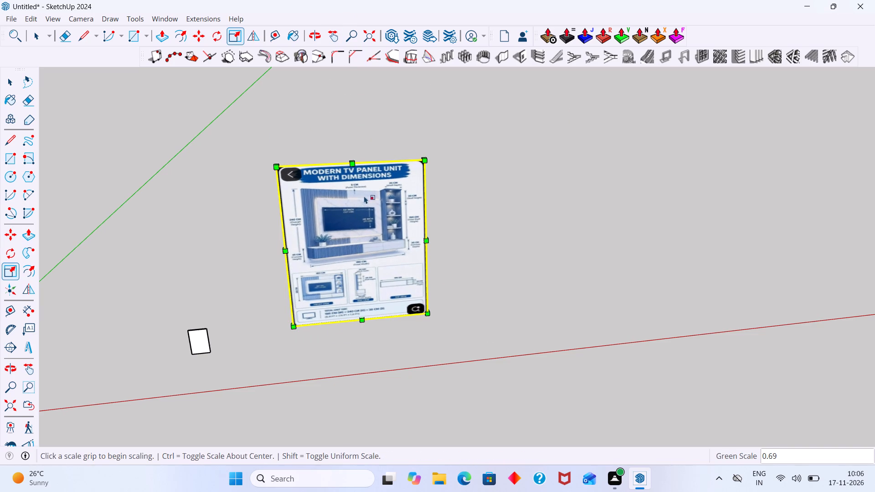
key(space)
click(485, 214)
Delete the whole upright panel group standing beside the reference image.
middle_drag(397, 301, 631, 240)
scroll(580, 215, up, 2)
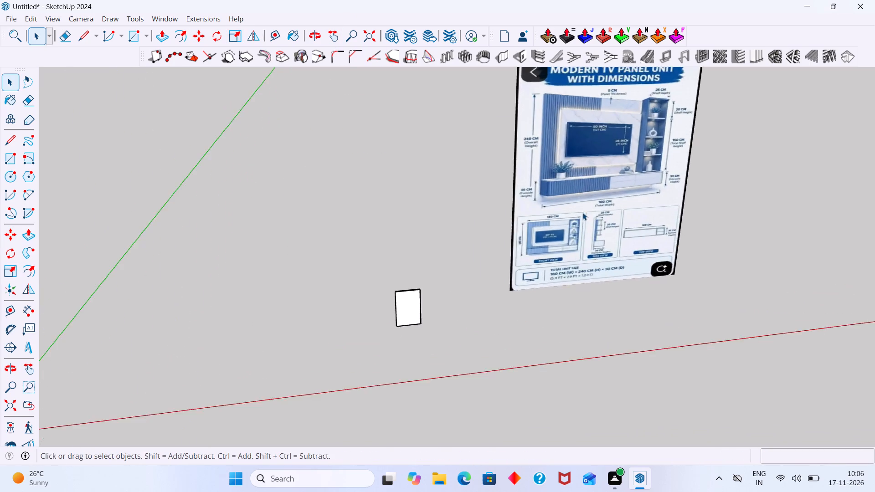
scroll(582, 212, up, 11)
middle_drag(462, 278, 472, 205)
scroll(469, 229, down, 6)
scroll(285, 318, up, 1)
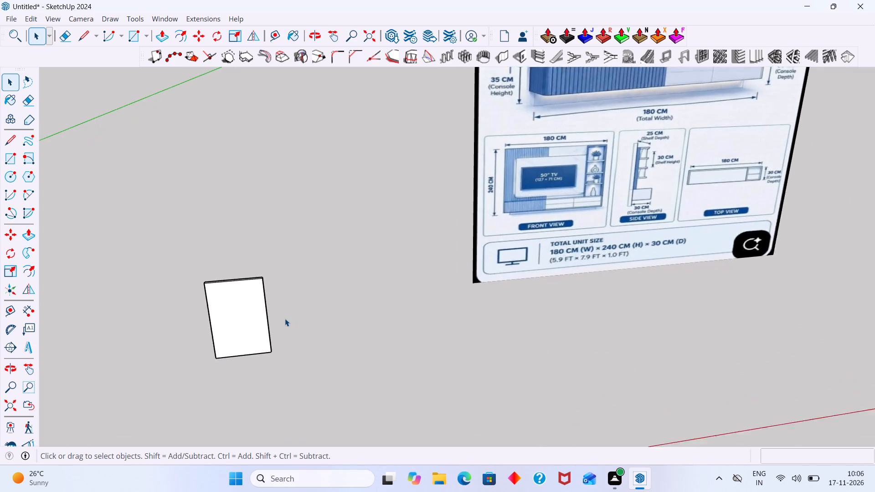
scroll(285, 318, up, 5)
drag(282, 373, 147, 242)
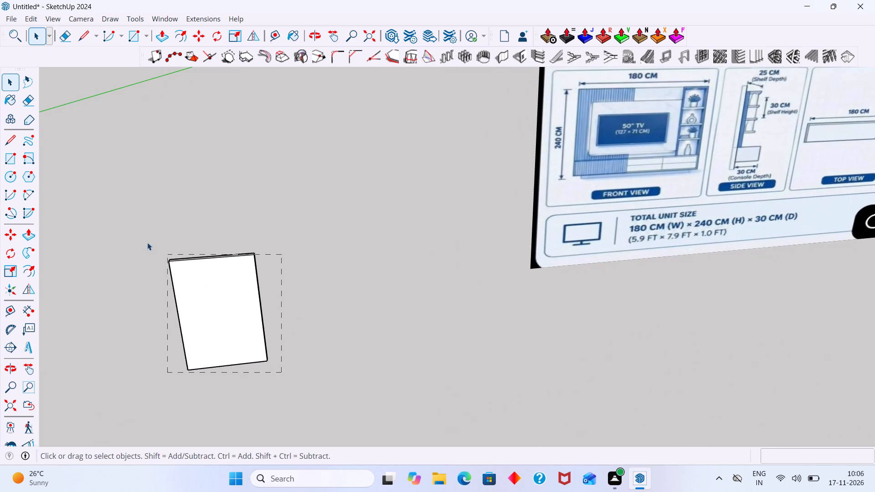
drag(147, 242, 142, 236)
key(Delete)
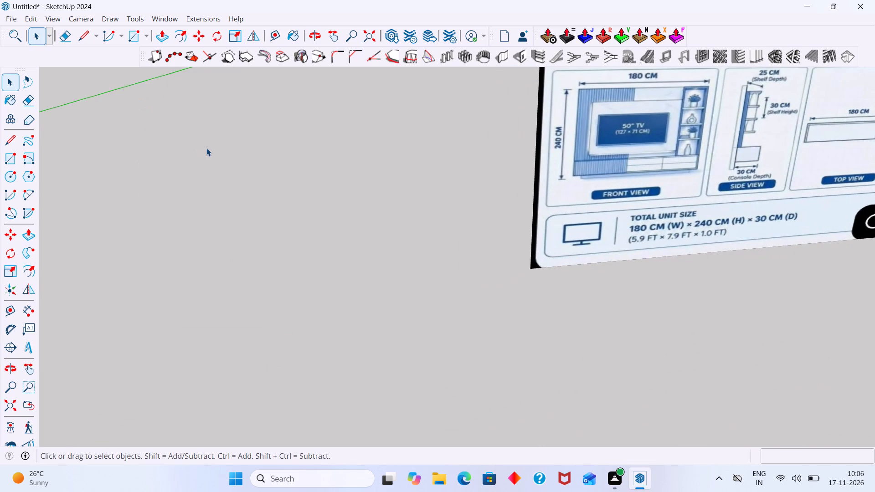
Draw an upright 240 by 180 cm rectangle beside the reference image, on the plane perpendicular to the green axis.
key(r)
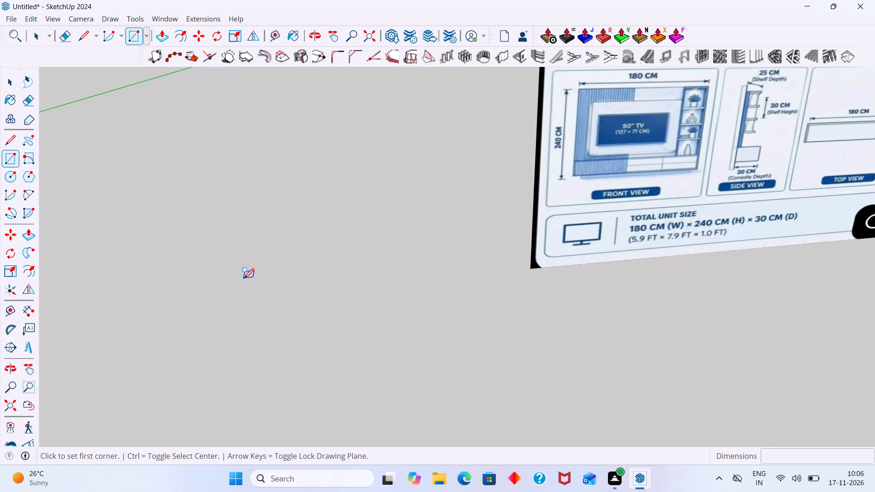
key(Up)
scroll(220, 295, down, 6)
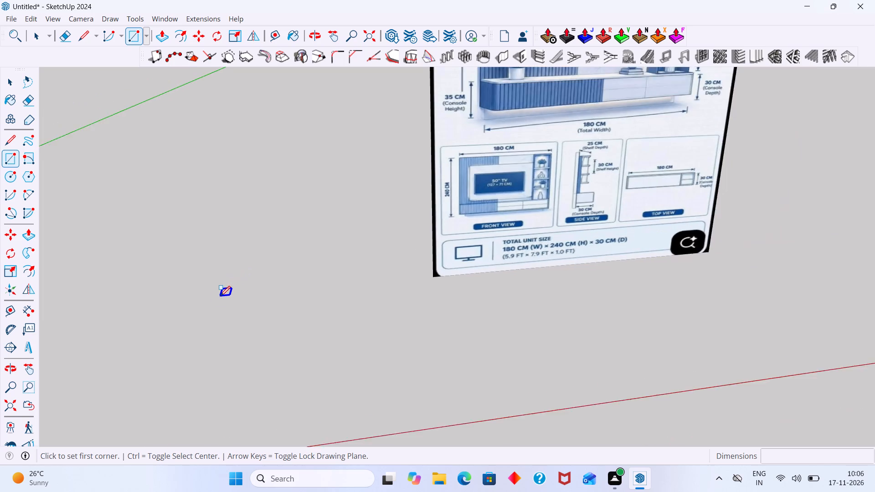
click(201, 334)
key(Left)
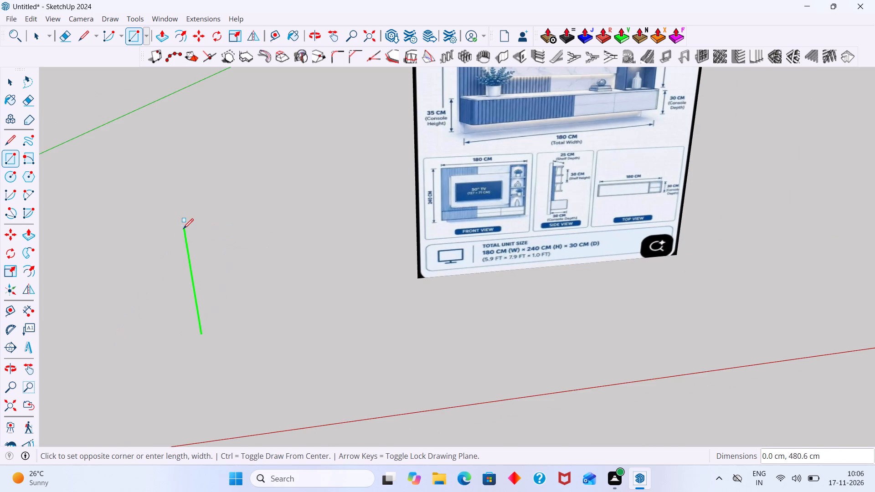
scroll(243, 217, up, 1)
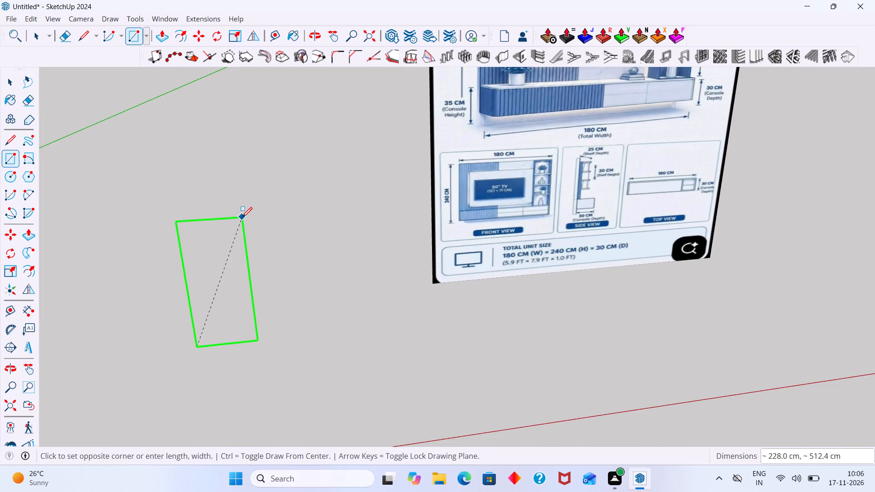
scroll(242, 217, up, 1)
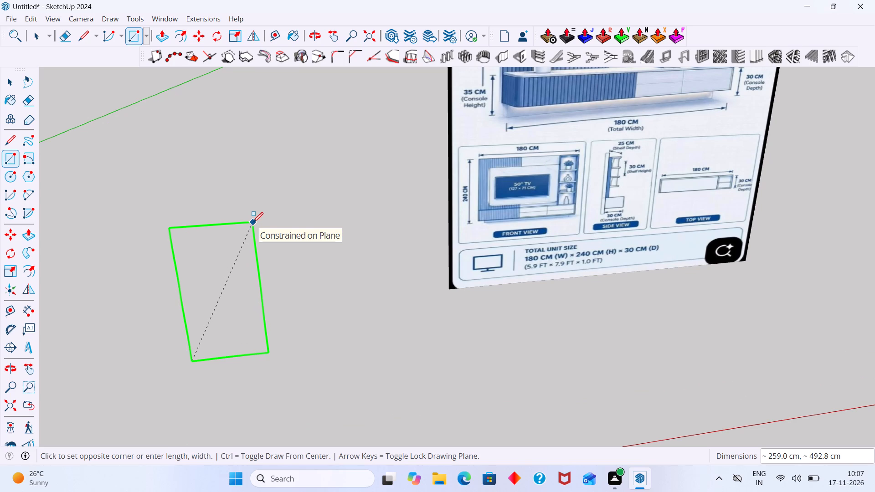
text(240)
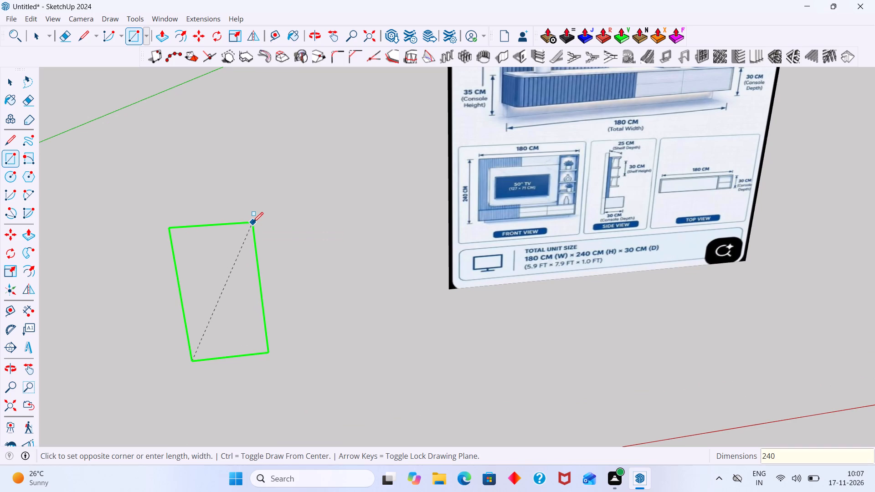
key(comma)
text(180)
key(Return)
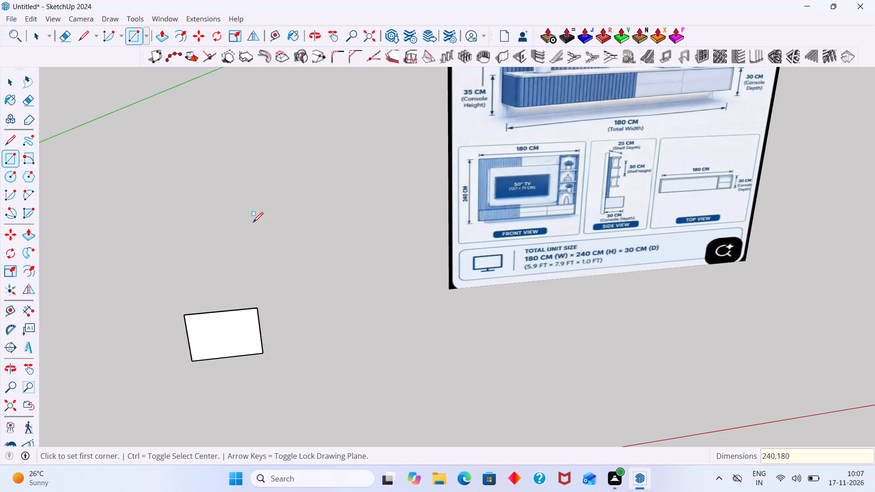
Group the new rectangle's face together with its bounding edges.
key(space)
scroll(201, 335, up, 3)
double_click(202, 335)
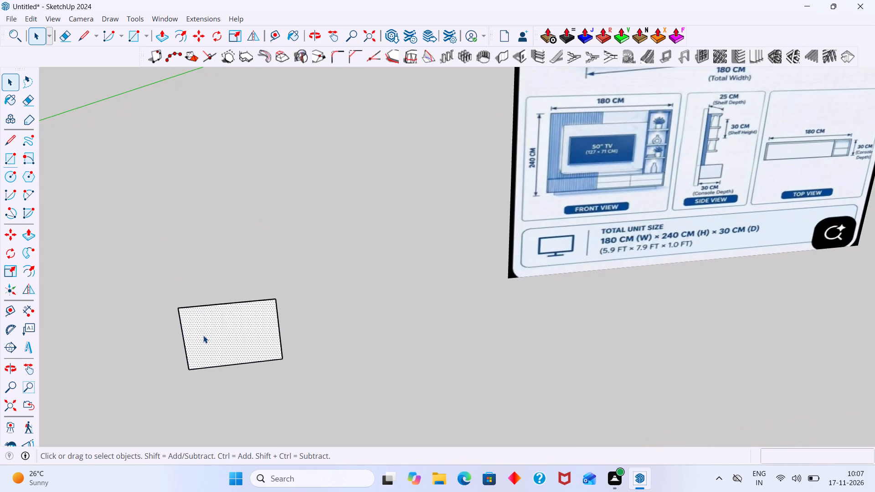
double_click(207, 334)
right_click(207, 334)
click(237, 152)
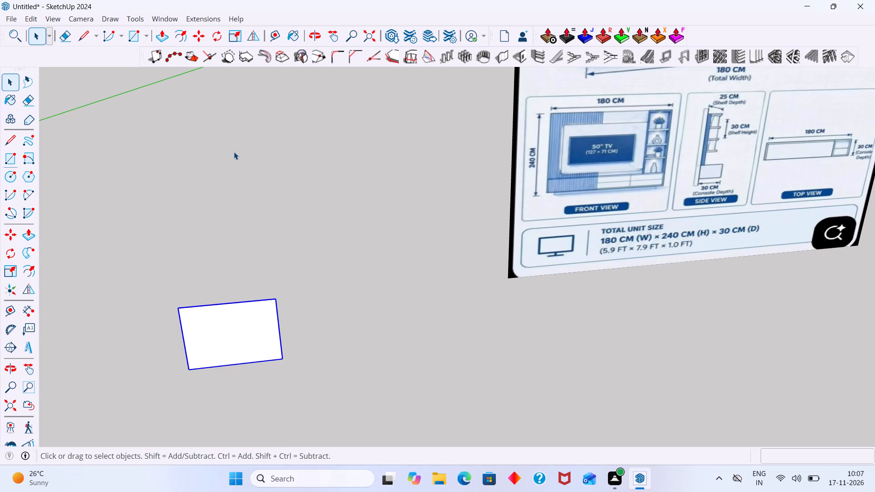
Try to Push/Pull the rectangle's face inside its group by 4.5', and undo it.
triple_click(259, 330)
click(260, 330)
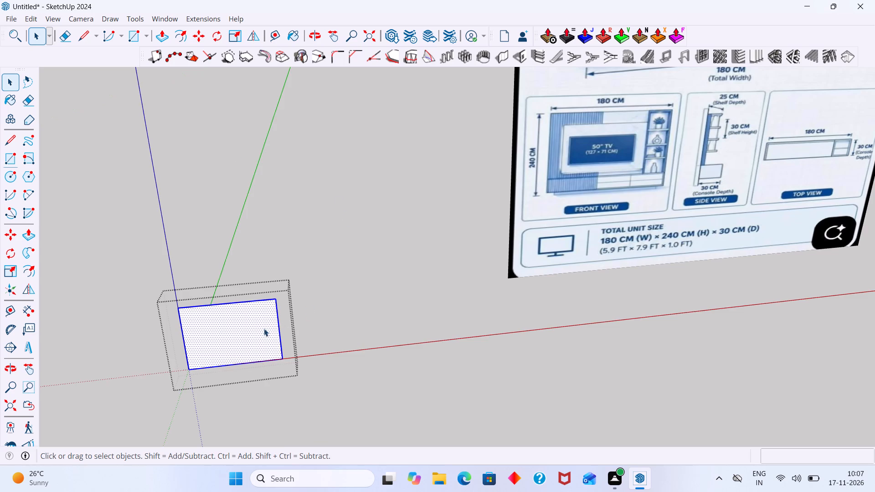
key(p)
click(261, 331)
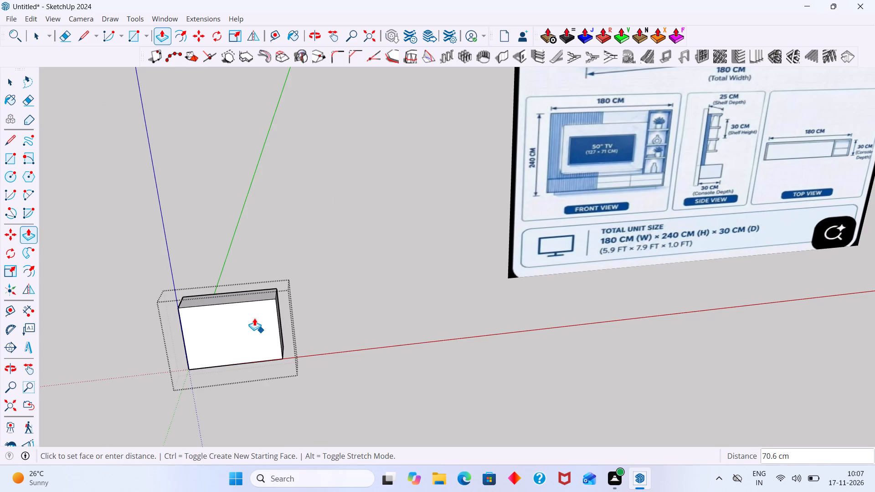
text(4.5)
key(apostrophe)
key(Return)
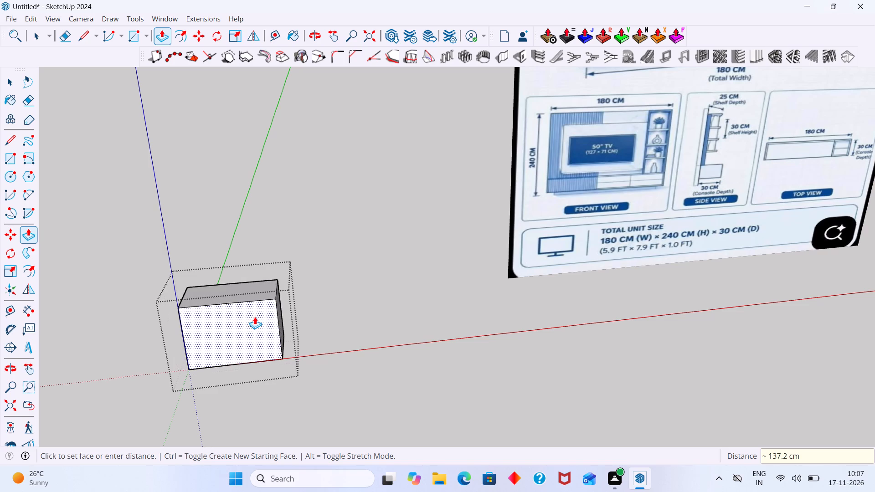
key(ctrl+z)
Push/Pull the rectangle's face inside its group to a thickness of 4.5" and leave the group.
click(255, 317)
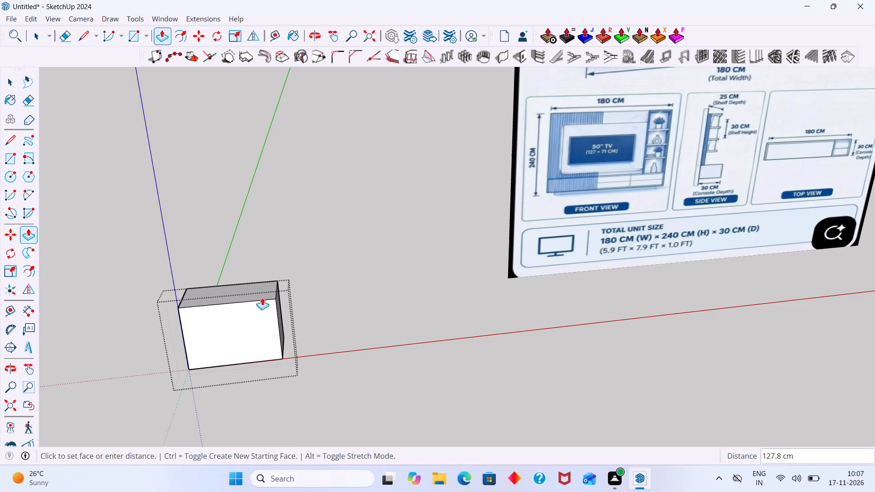
text(4.5)
key(shift+quotedbl)
key(Return)
key(space)
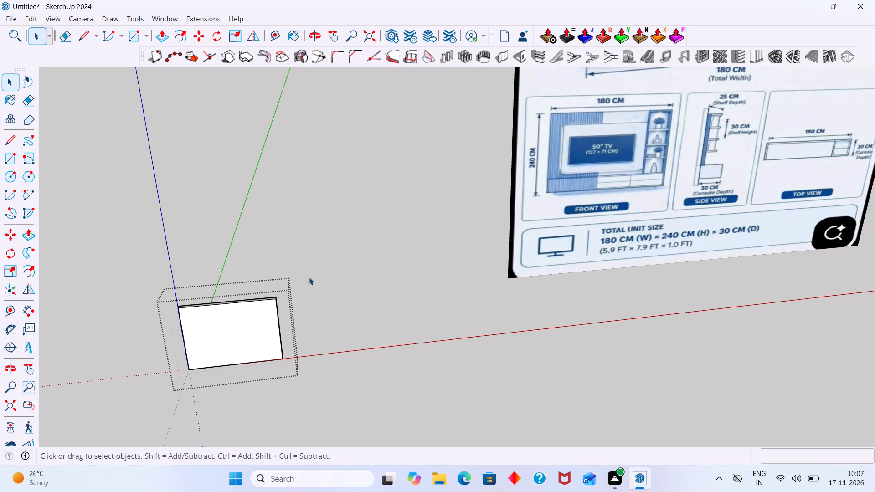
click(335, 266)
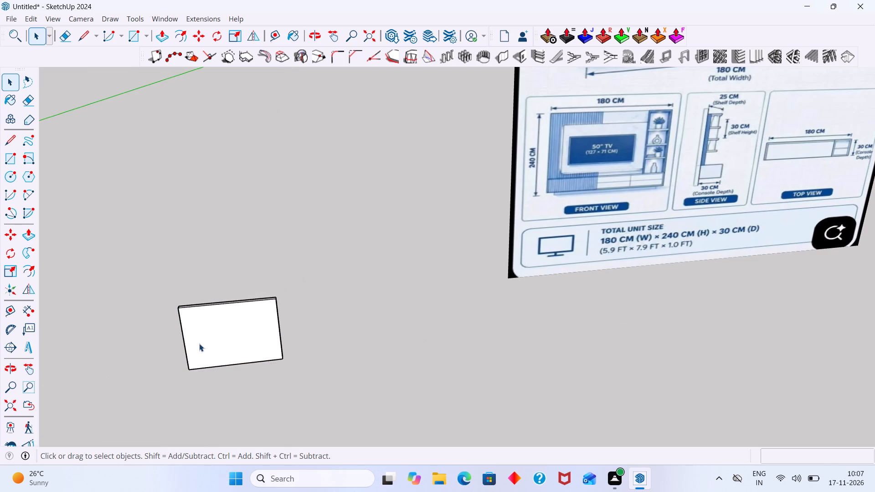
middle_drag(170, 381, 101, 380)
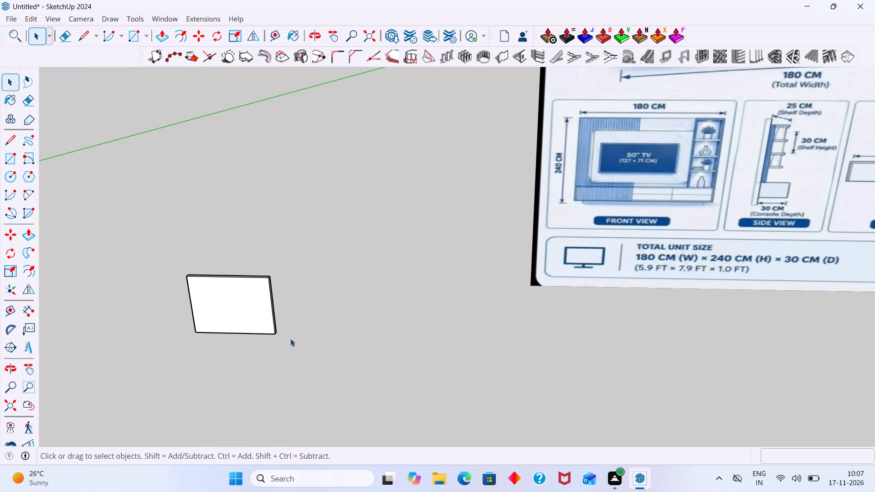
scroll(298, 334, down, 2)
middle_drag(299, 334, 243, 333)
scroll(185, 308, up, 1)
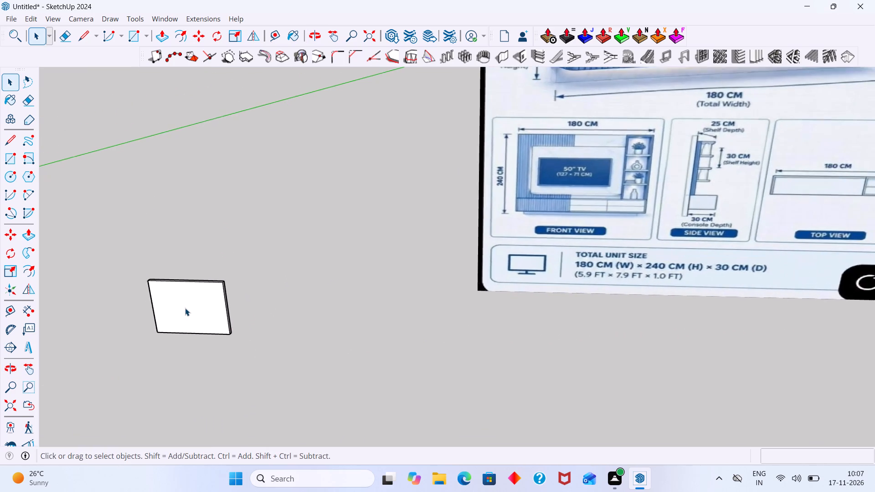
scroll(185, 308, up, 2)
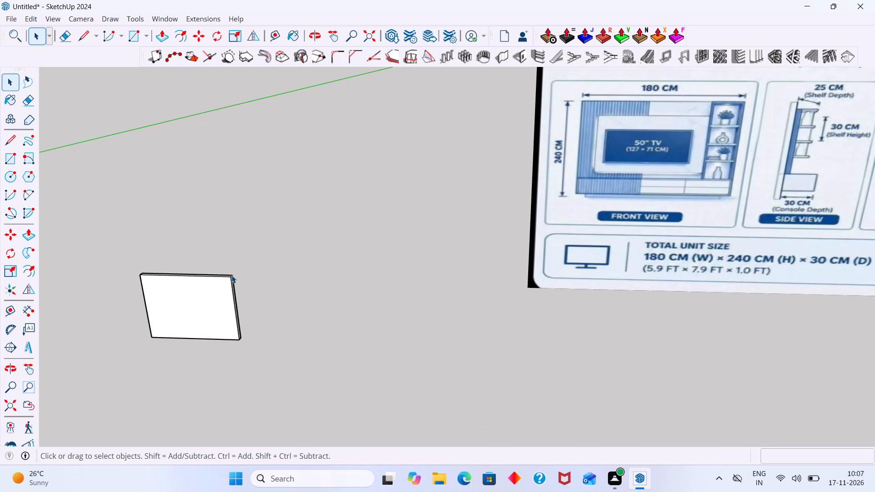
Examine the reference image's overall, console and shelf dimensions alongside the new back panel.
scroll(208, 286, up, 3)
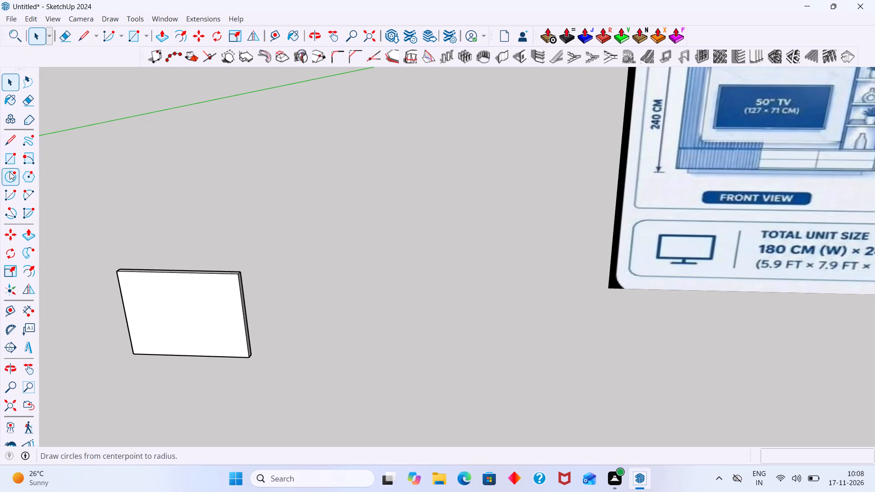
scroll(55, 168, down, 3)
scroll(144, 216, down, 3)
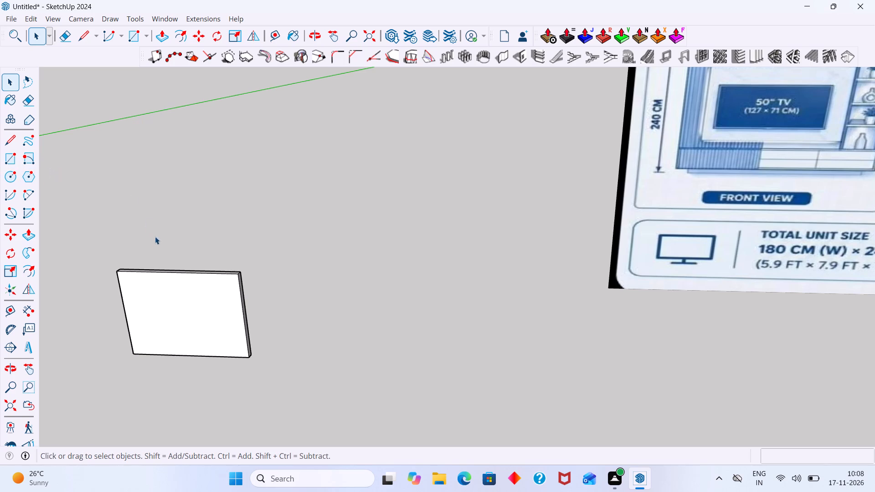
scroll(155, 236, down, 2)
shift+middle_drag(191, 305, 155, 385)
scroll(170, 359, down, 2)
middle_drag(179, 334, 179, 297)
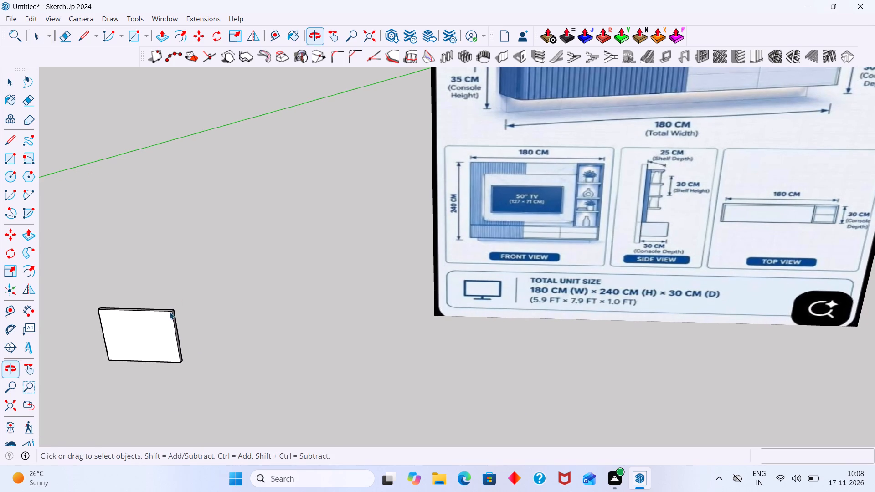
scroll(186, 323, down, 1)
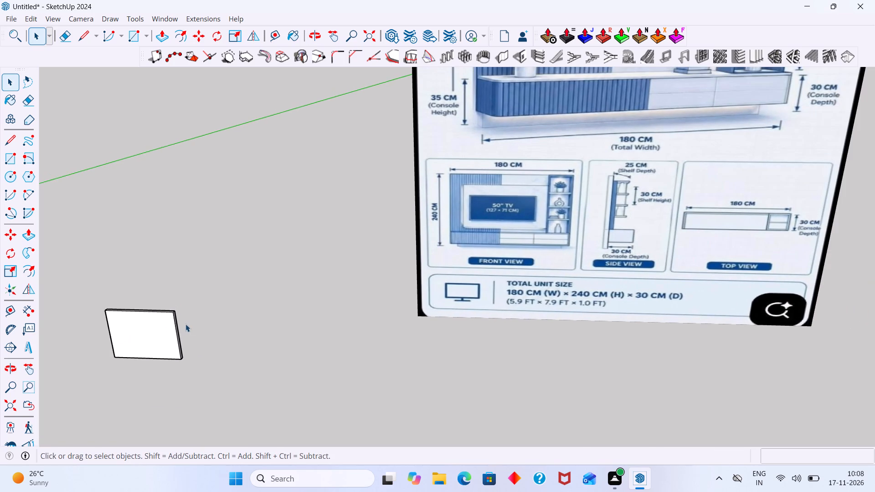
shift+middle_drag(181, 320, 169, 390)
scroll(172, 347, down, 5)
shift+middle_drag(173, 359, 200, 417)
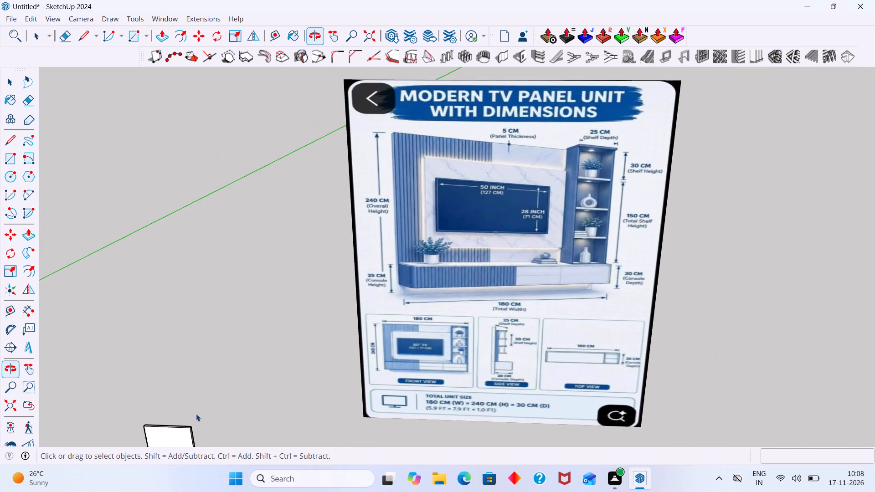
shift+middle_drag(202, 367, 199, 308)
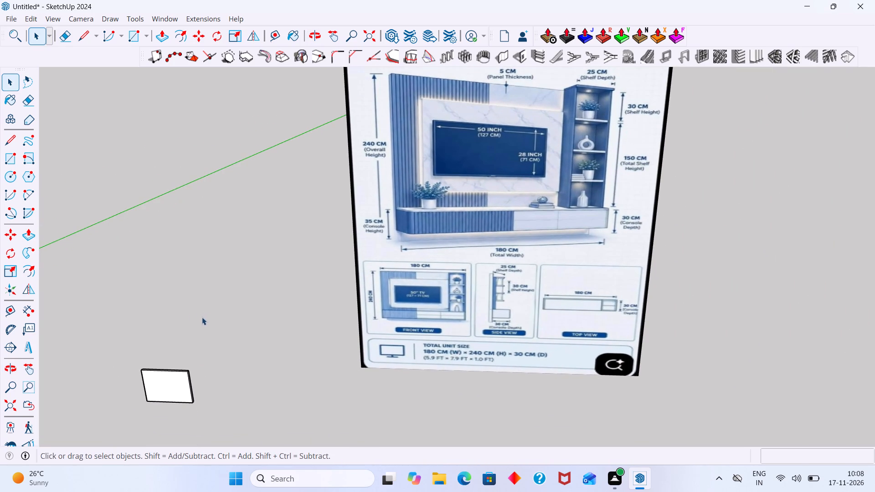
shift+middle_drag(197, 318, 192, 332)
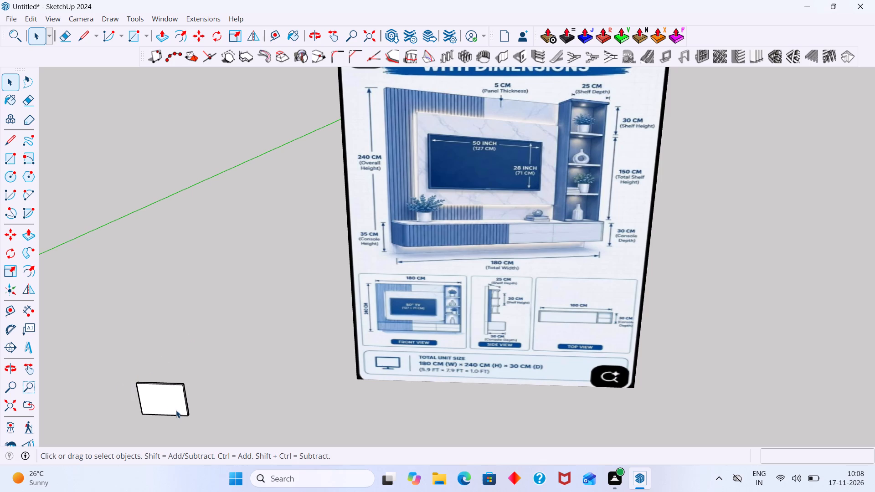
Inside the back panel's group, offset the front face's outline inward by 36 mm.
scroll(168, 408, up, 8)
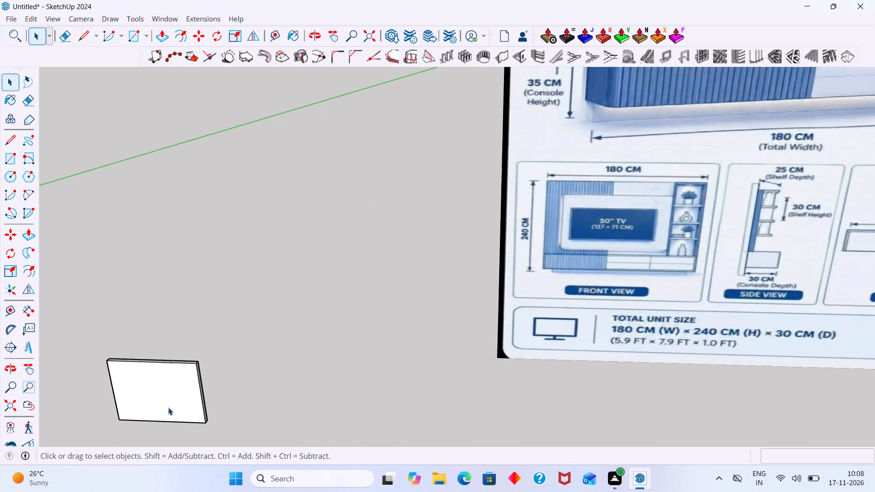
scroll(168, 407, up, 2)
triple_click(160, 391)
middle_drag(166, 391, 301, 276)
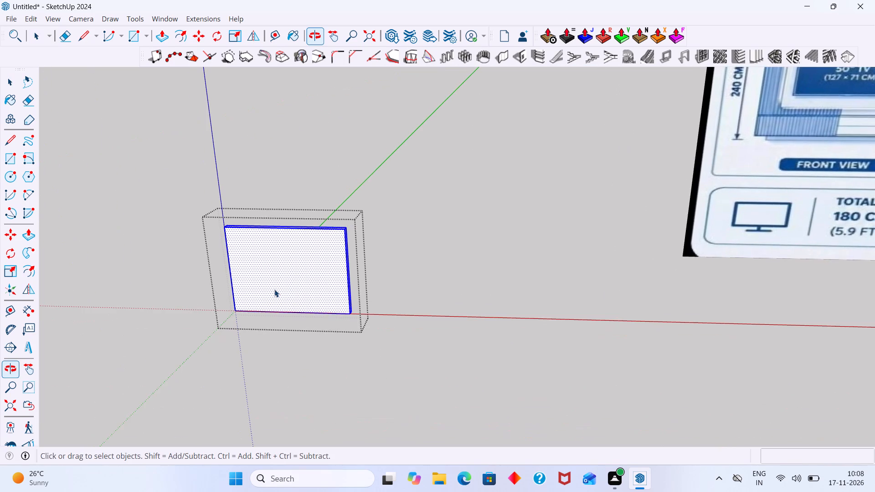
double_click(274, 289)
scroll(274, 287, up, 3)
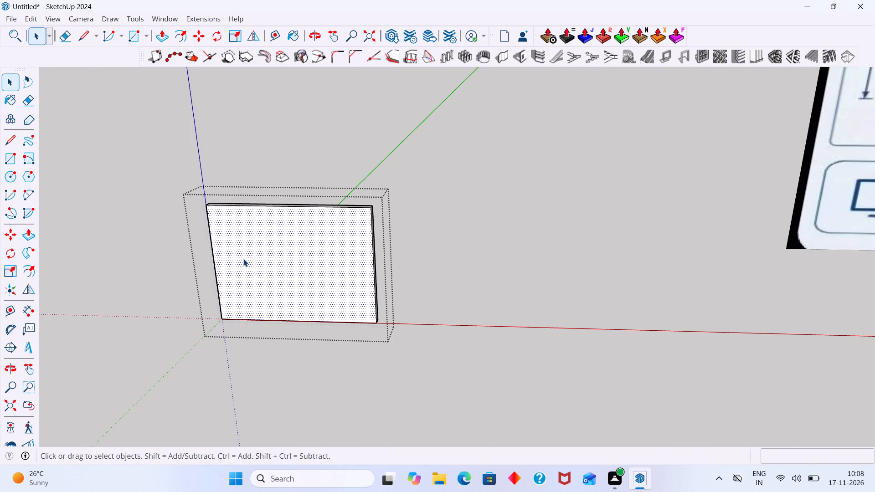
key(f)
click(226, 266)
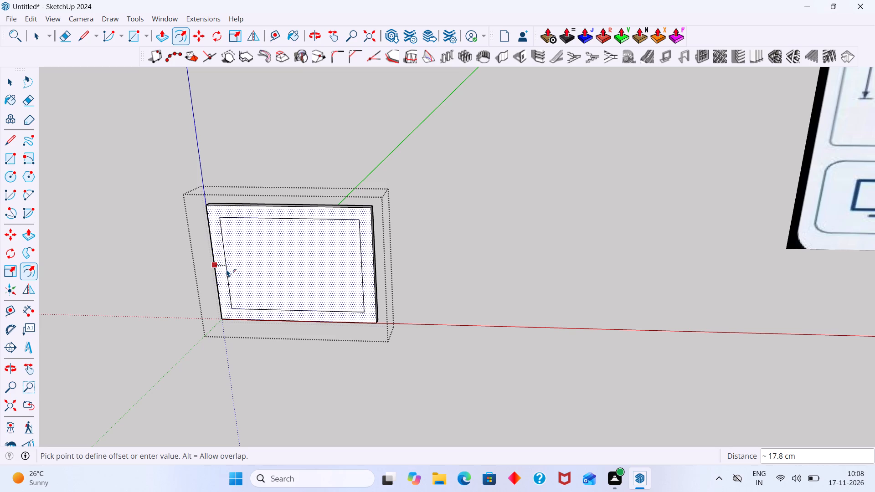
text(36)
text(mm)
key(Return)
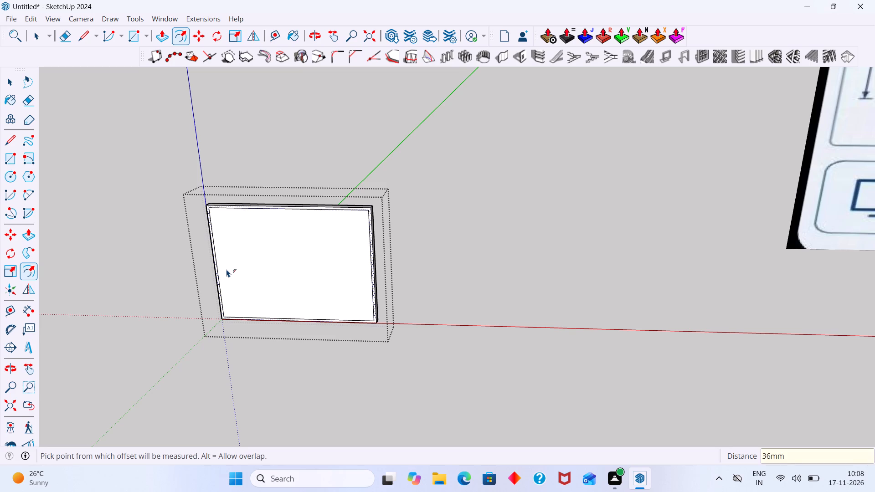
key(Return)
key(space)
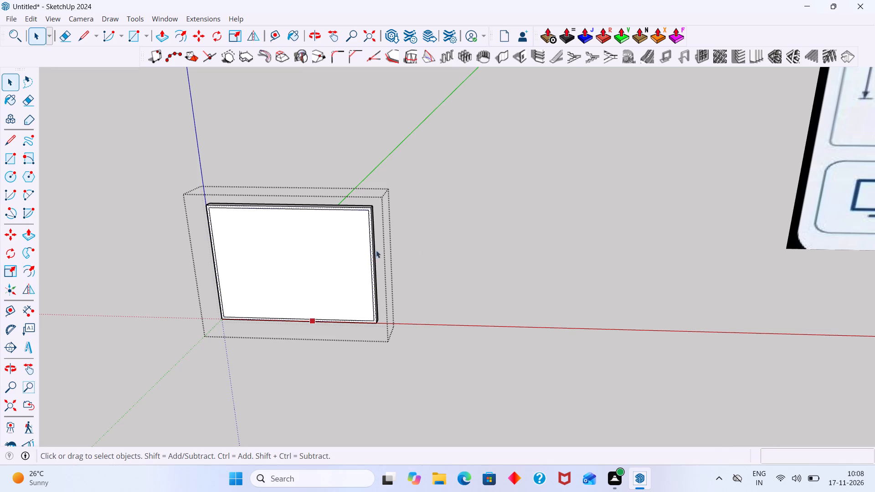
Compare the panel's offset border with the front view drawing in the reference image.
scroll(291, 251, up, 4)
scroll(164, 187, up, 10)
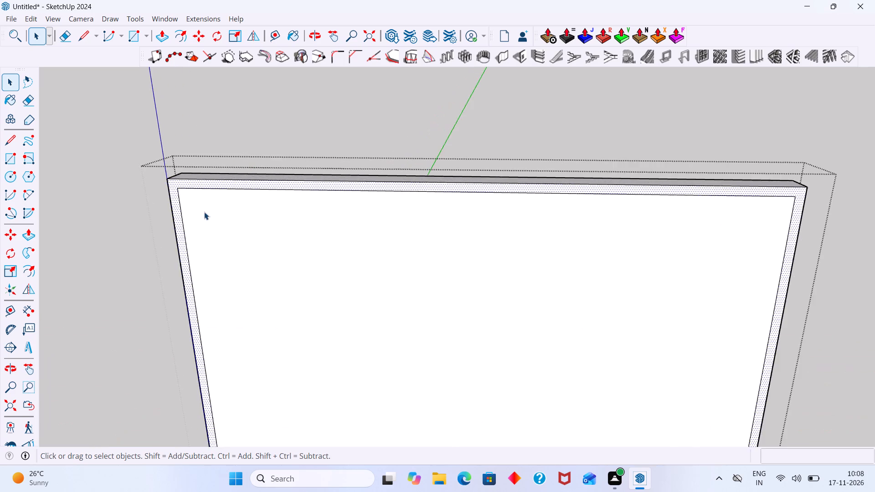
scroll(204, 209, down, 20)
scroll(204, 209, down, 3)
scroll(268, 245, down, 1)
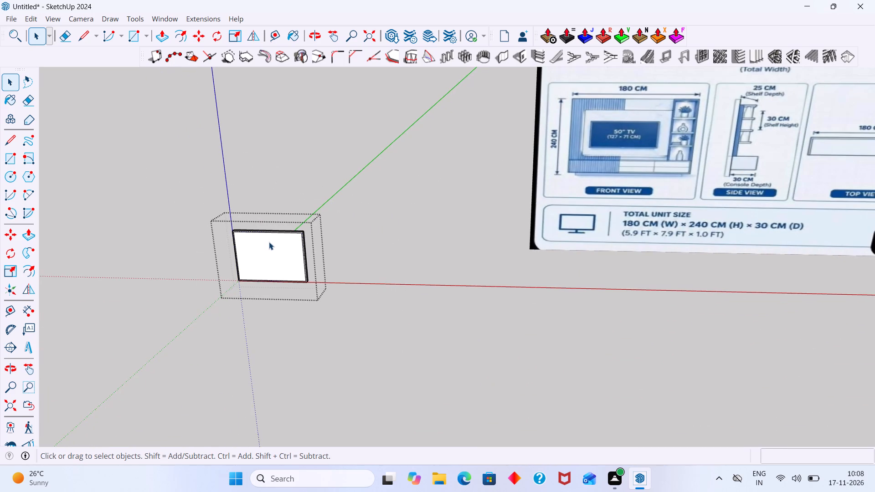
middle_drag(269, 242, 260, 309)
scroll(553, 176, up, 10)
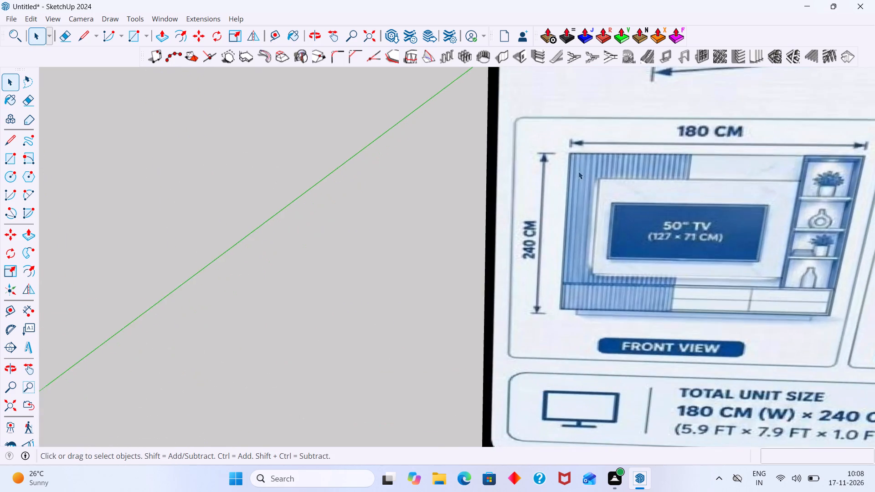
scroll(578, 171, up, 6)
scroll(574, 156, down, 8)
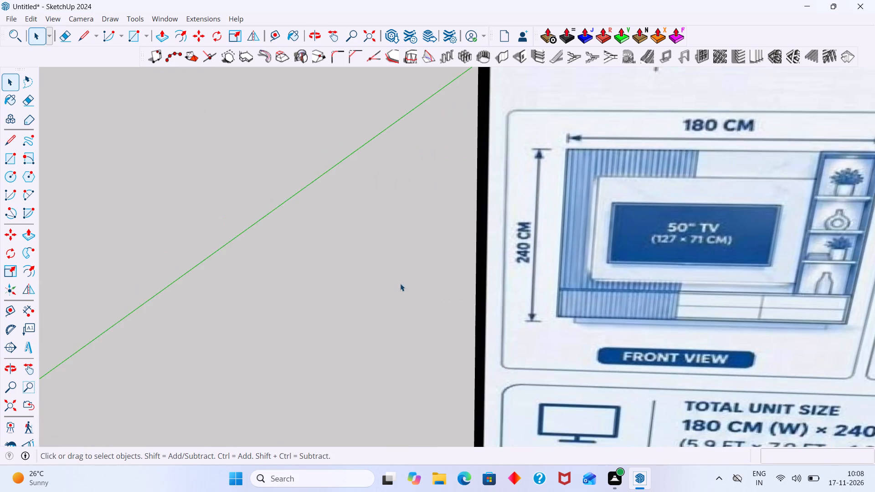
scroll(396, 288, down, 10)
middle_drag(363, 304, 412, 234)
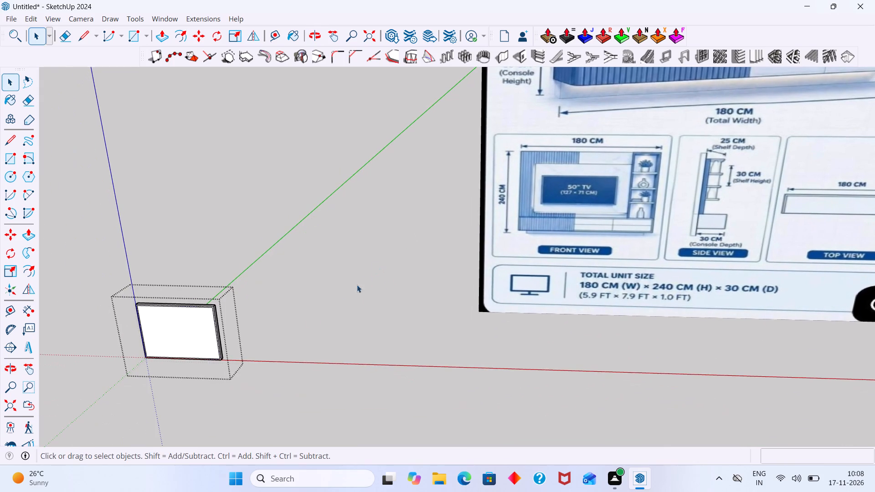
scroll(143, 337, up, 4)
scroll(167, 306, up, 2)
scroll(231, 294, up, 5)
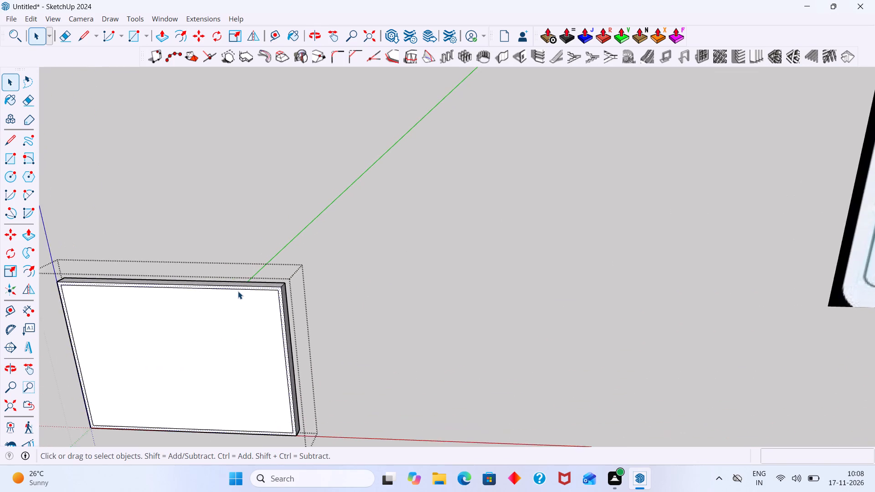
scroll(238, 291, up, 4)
scroll(263, 302, down, 10)
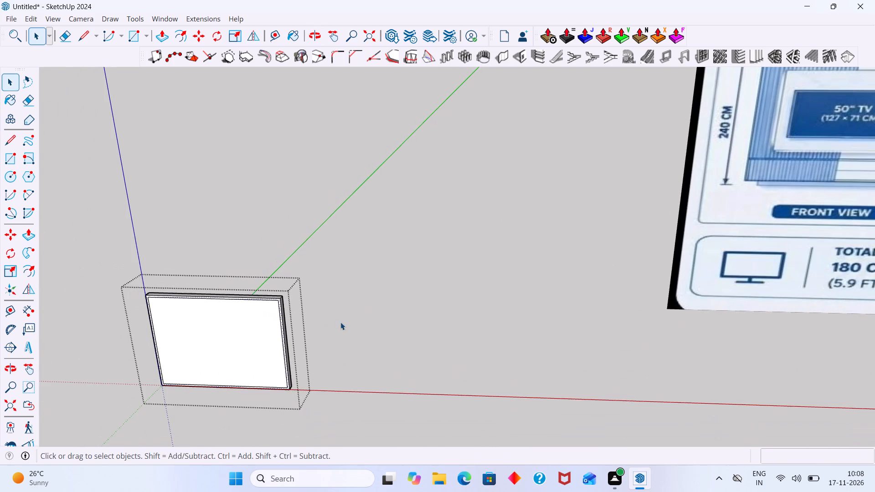
Examine the shelf column and console layout in the reference image's front and side views.
middle_drag(340, 321, 260, 284)
scroll(308, 294, down, 5)
shift+middle_drag(289, 302, 266, 318)
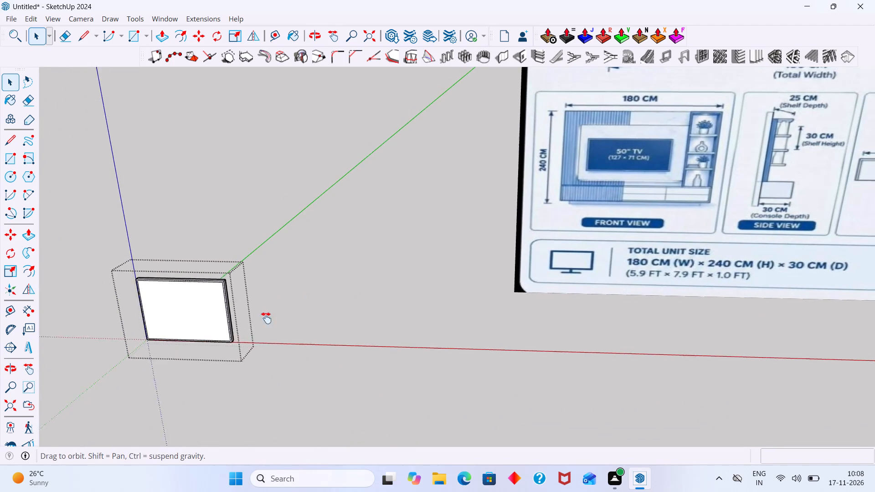
shift+middle_drag(266, 318, 252, 329)
scroll(677, 173, up, 2)
scroll(612, 204, up, 2)
scroll(665, 216, up, 2)
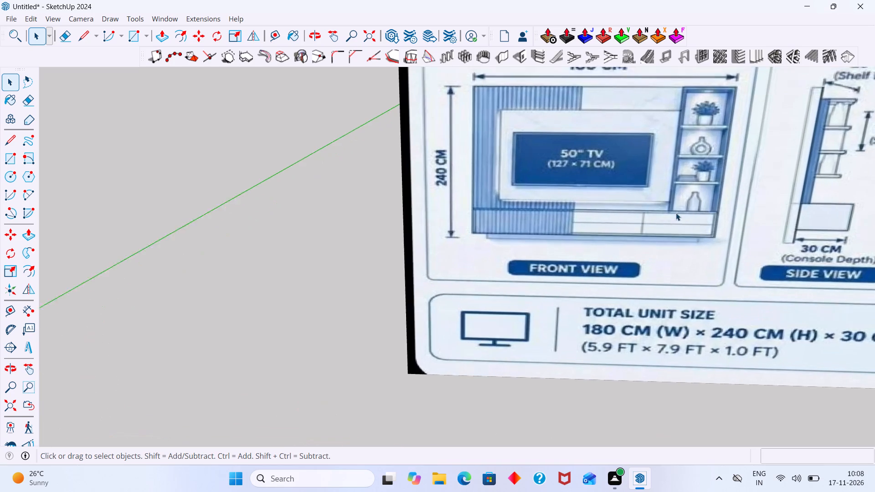
scroll(676, 213, up, 1)
scroll(539, 225, down, 3)
scroll(580, 215, down, 2)
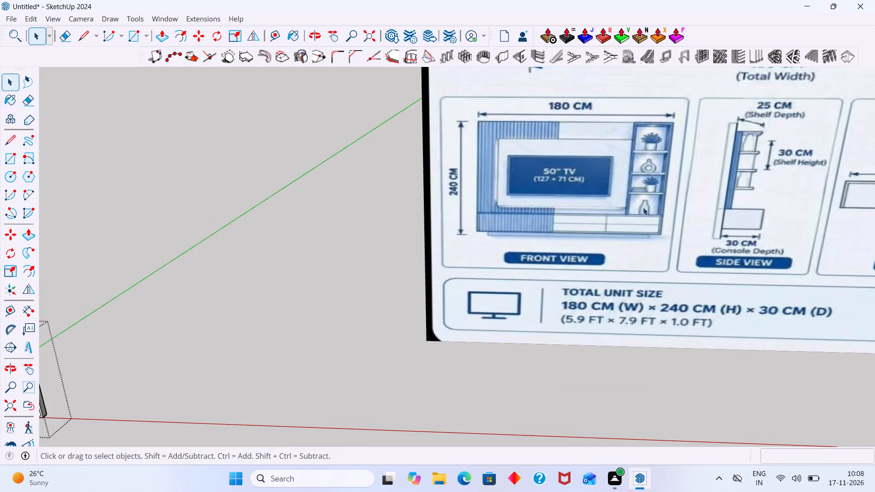
shift+middle_drag(610, 208, 524, 206)
scroll(612, 215, down, 2)
shift+middle_drag(611, 215, 489, 211)
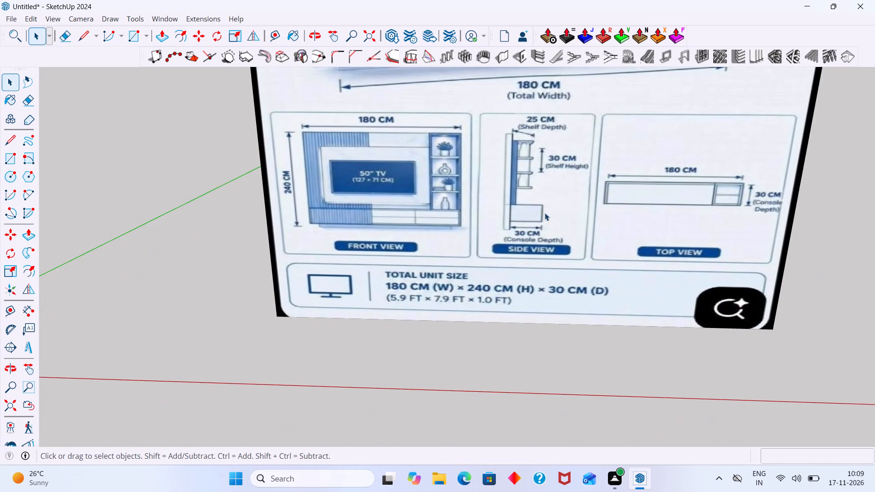
scroll(402, 285, down, 2)
middle_drag(287, 310, 433, 265)
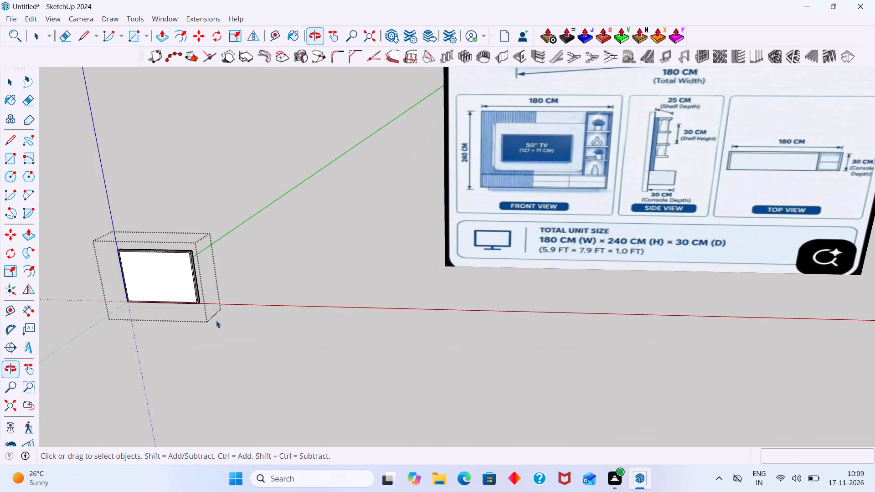
middle_drag(248, 307, 254, 323)
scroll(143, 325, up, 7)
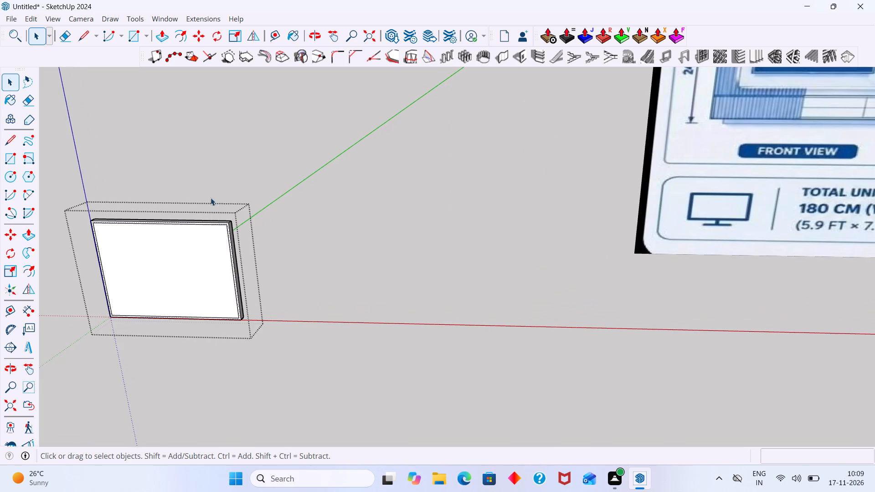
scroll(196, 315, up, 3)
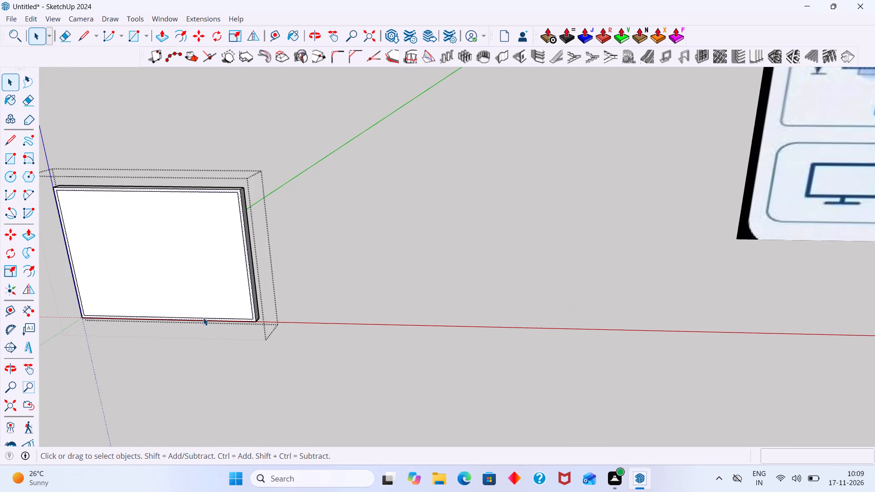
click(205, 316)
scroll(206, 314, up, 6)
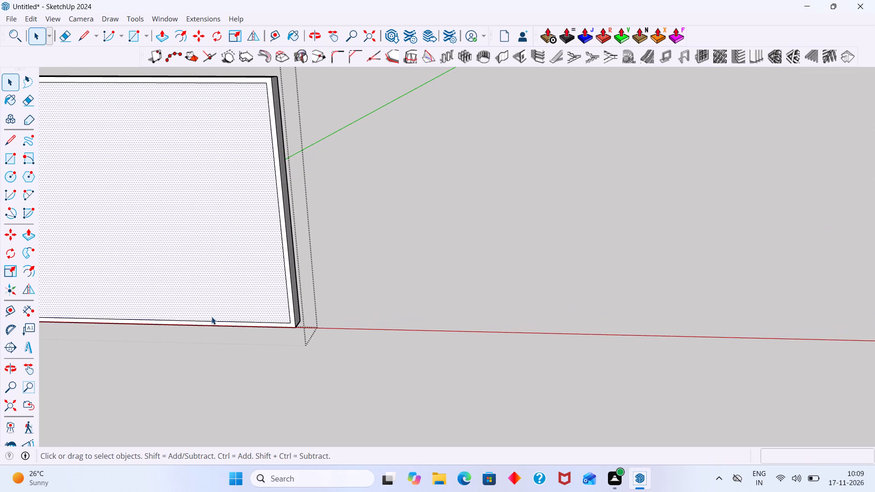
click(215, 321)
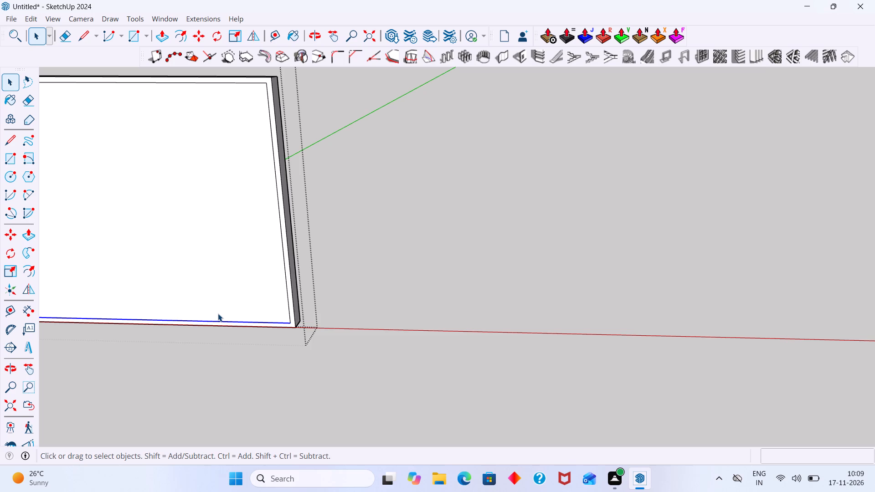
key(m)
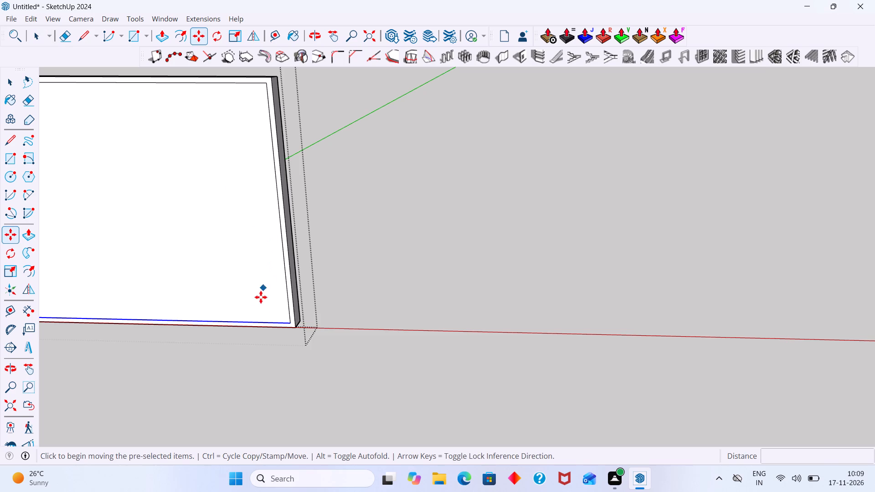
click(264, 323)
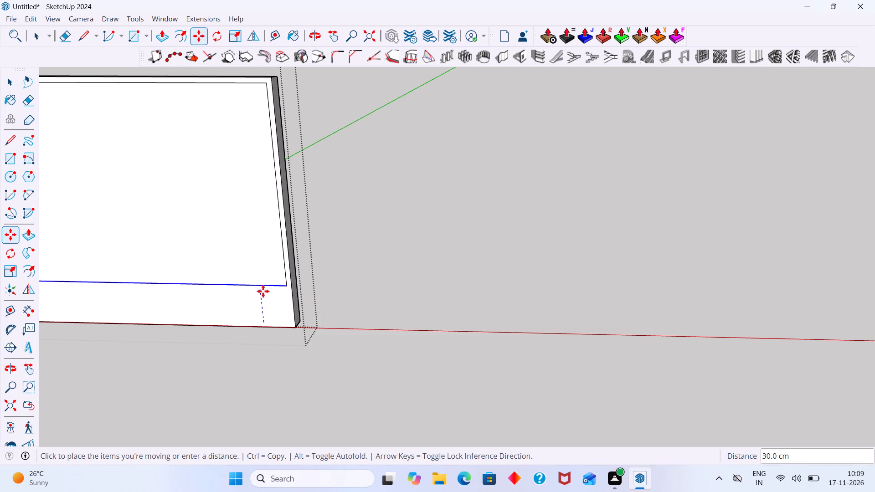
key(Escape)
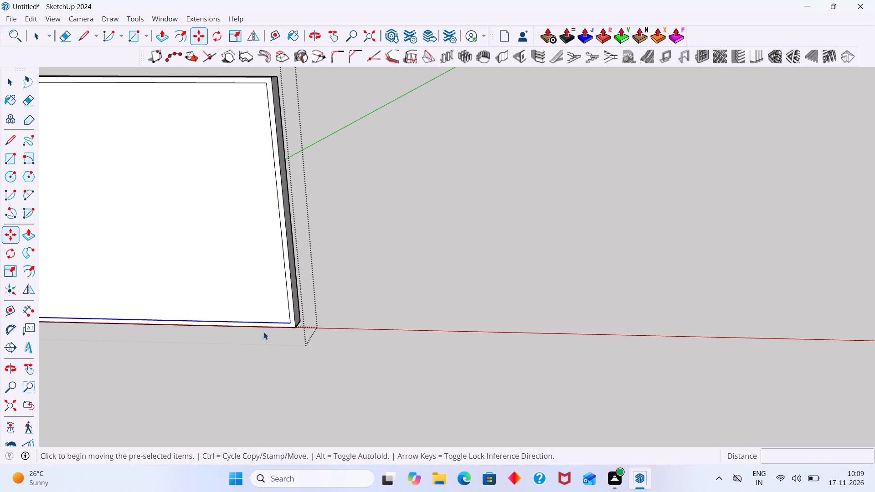
Copy the front face's outer bottom edge 30 cm straight up across the panel.
key(space)
click(264, 325)
click(265, 327)
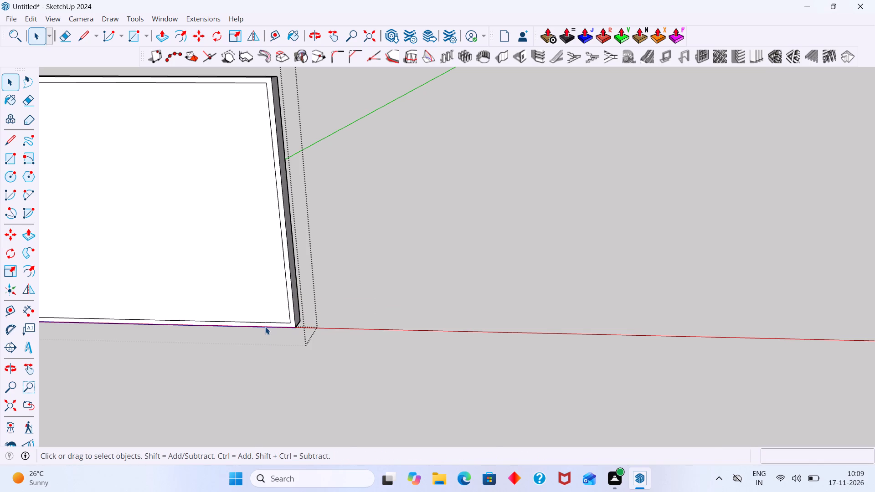
key(m)
click(268, 328)
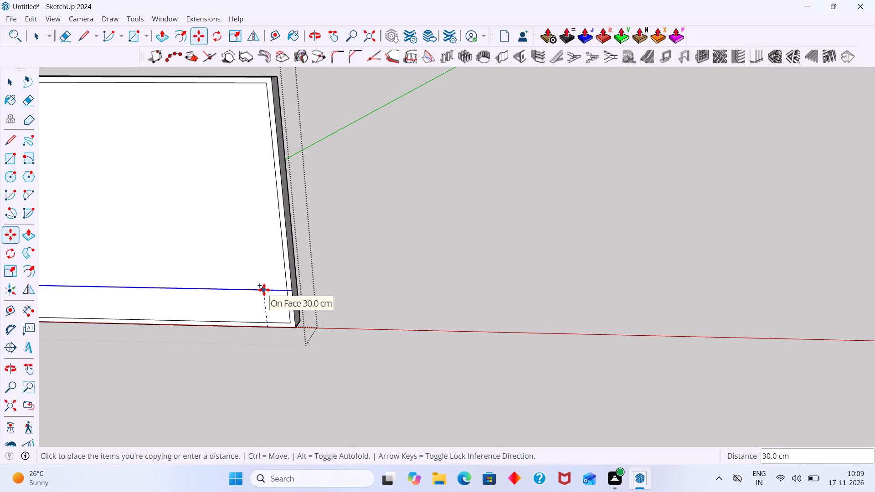
text(30)
key(Return)
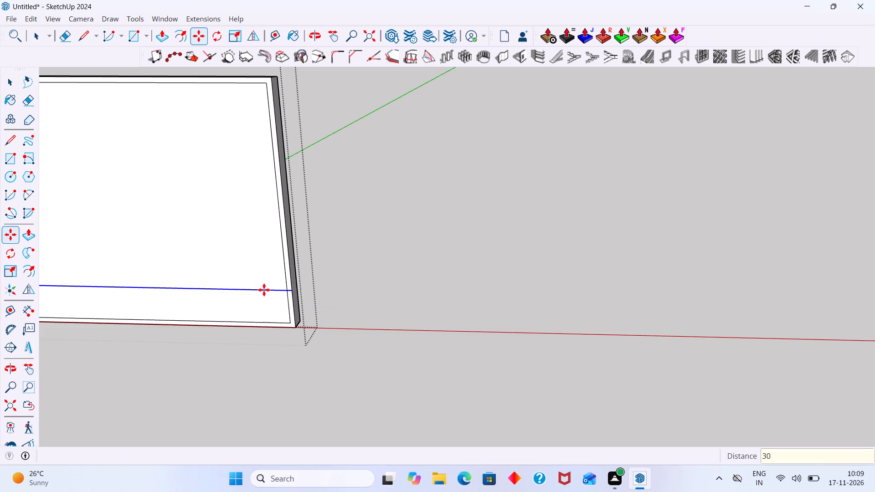
Draw a vertical line about 26.4 cm long from the copied line's midpoint down to the inner border's bottom edge, then leave the group.
key(space)
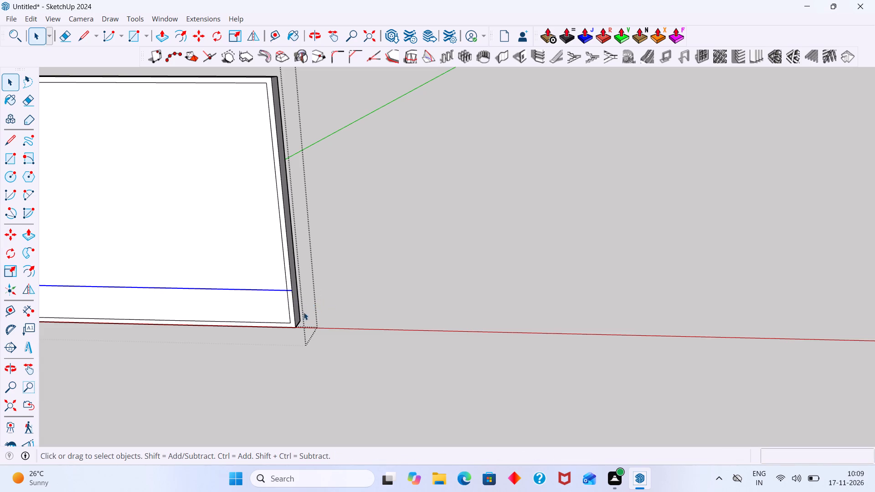
scroll(290, 320, down, 2)
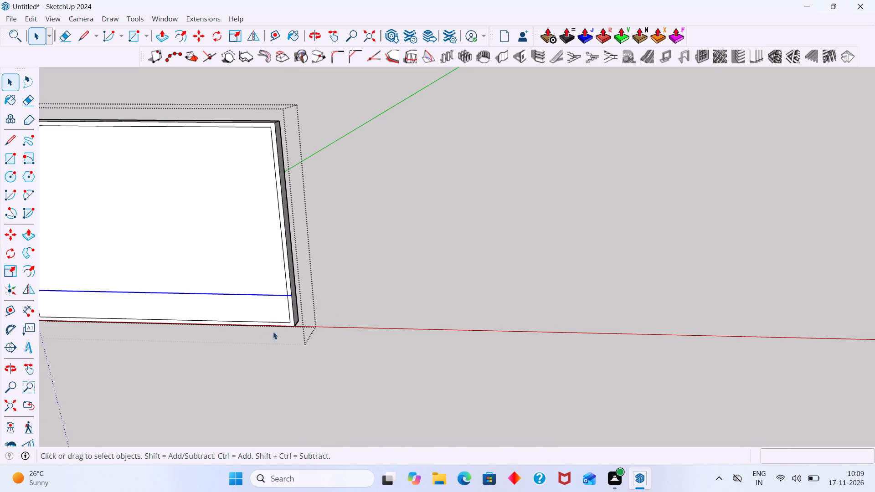
scroll(248, 343, down, 2)
shift+middle_drag(248, 343, 400, 320)
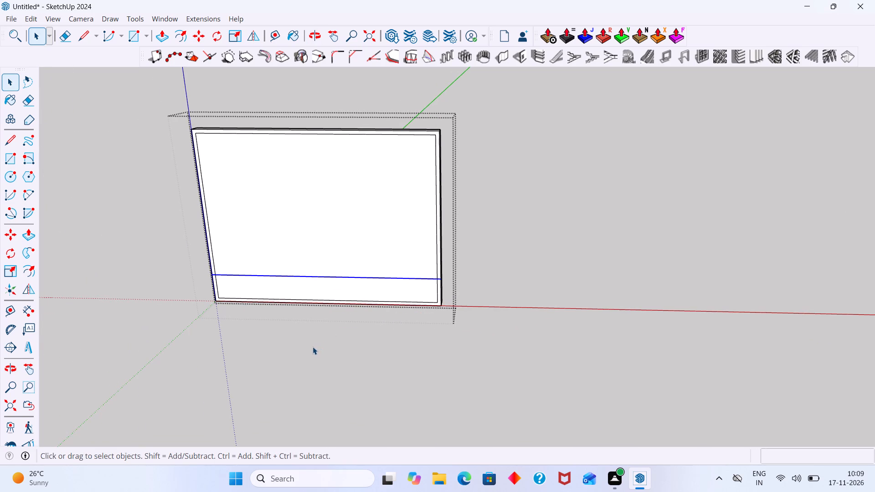
key(l)
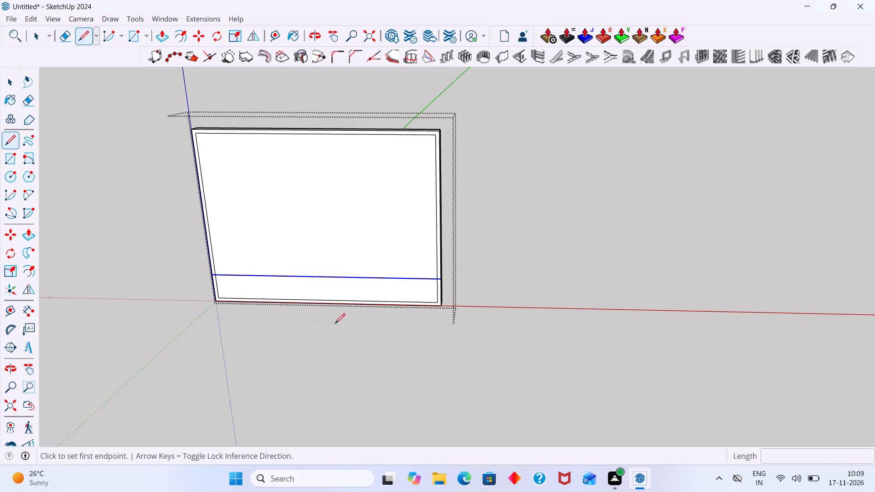
click(324, 279)
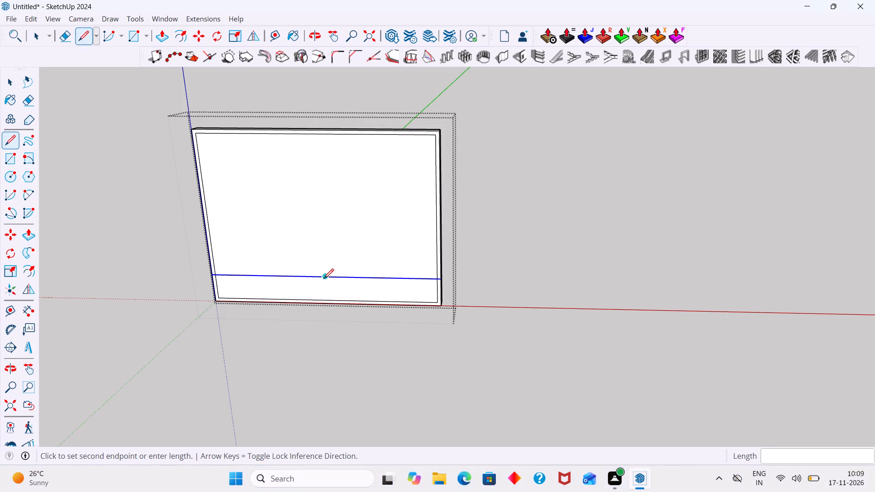
scroll(325, 297, up, 2)
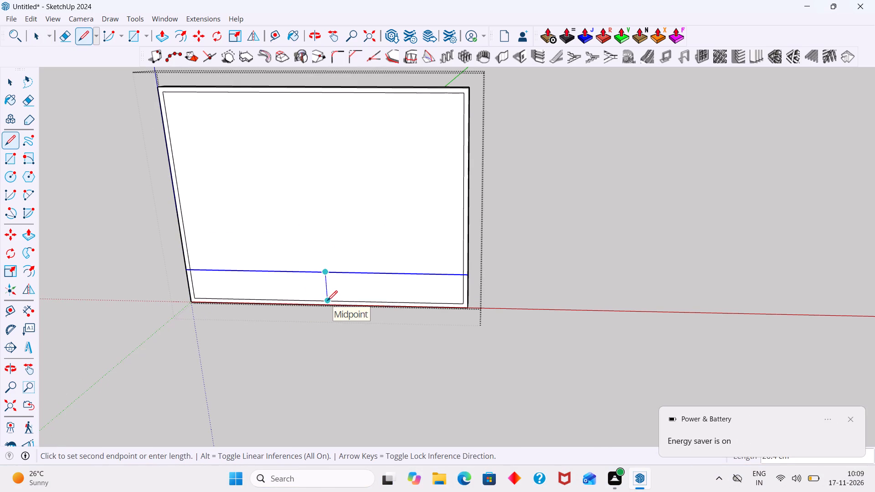
click(327, 301)
key(Escape)
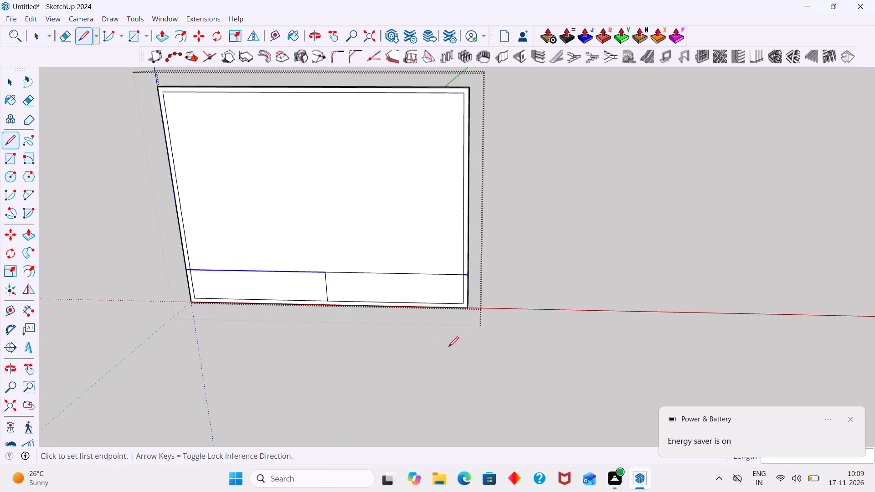
key(space)
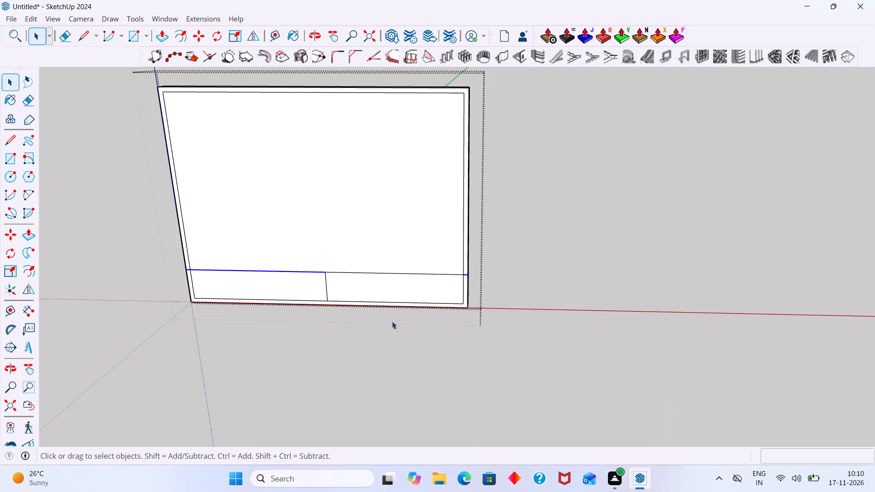
click(387, 354)
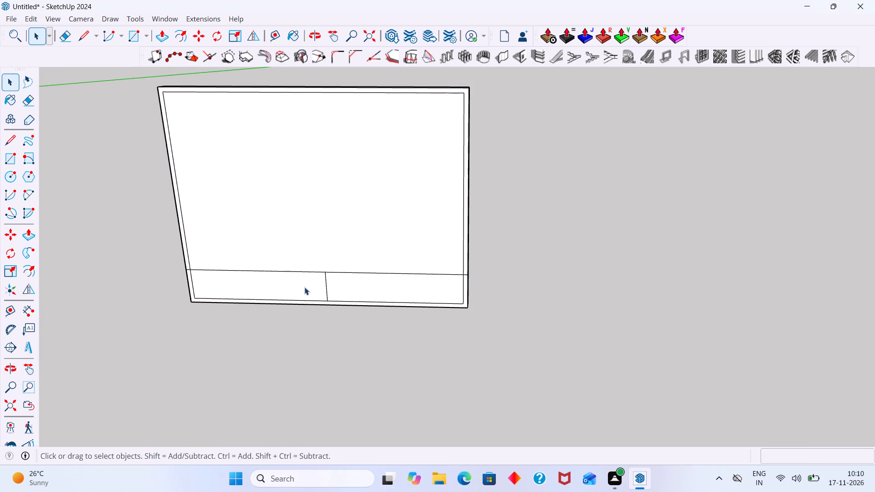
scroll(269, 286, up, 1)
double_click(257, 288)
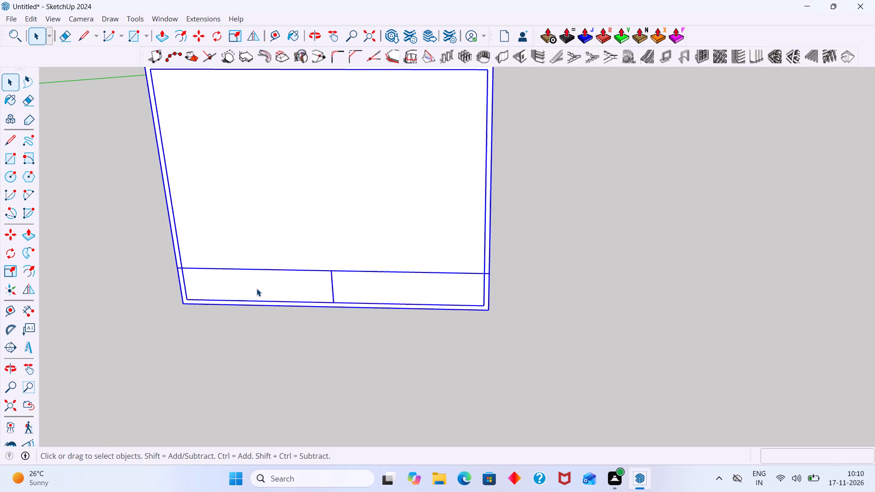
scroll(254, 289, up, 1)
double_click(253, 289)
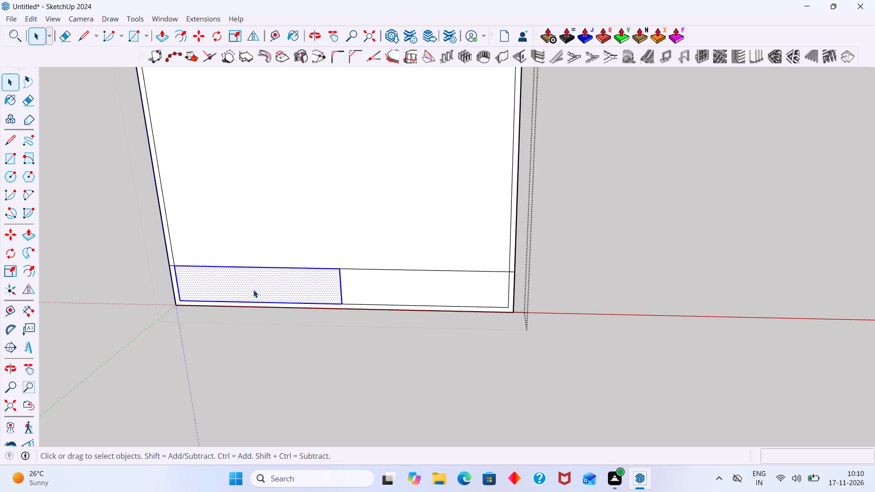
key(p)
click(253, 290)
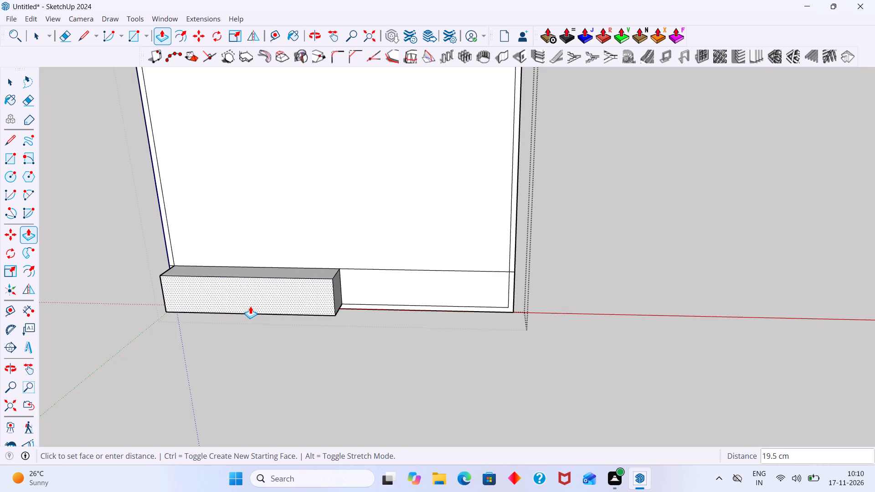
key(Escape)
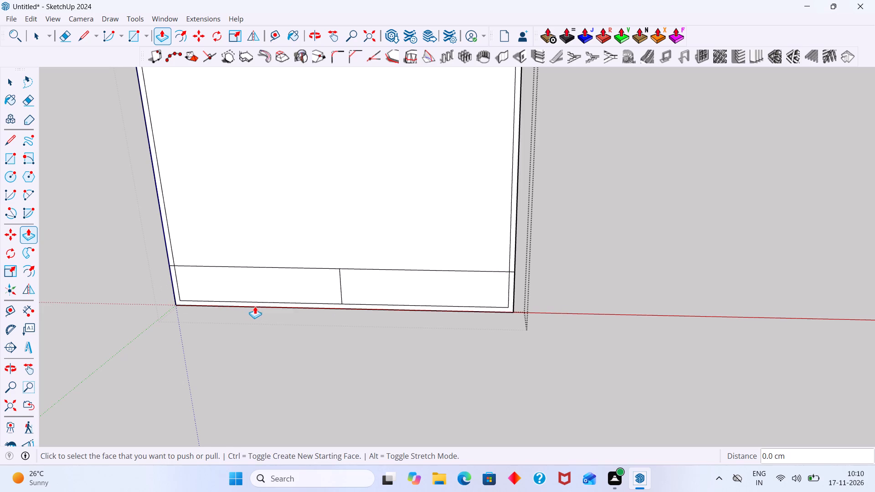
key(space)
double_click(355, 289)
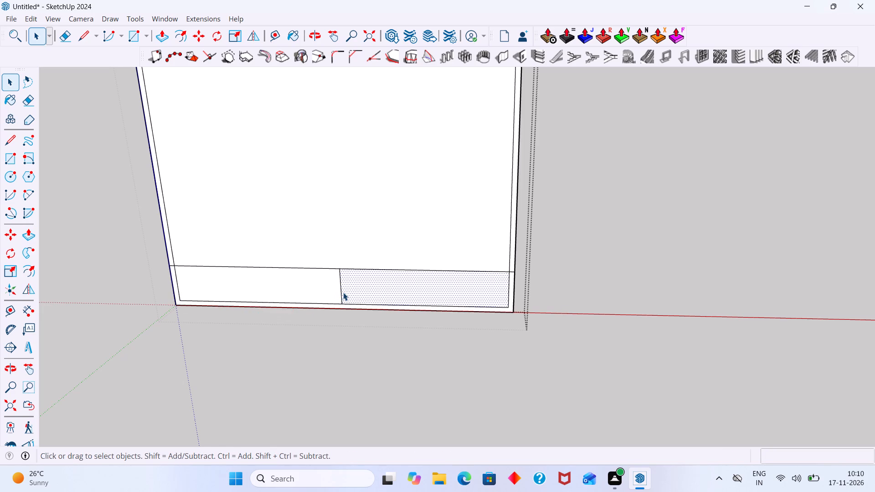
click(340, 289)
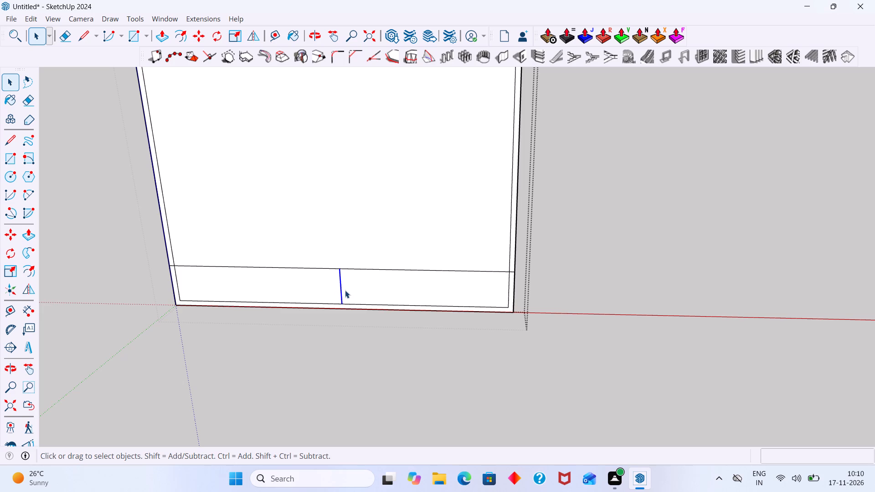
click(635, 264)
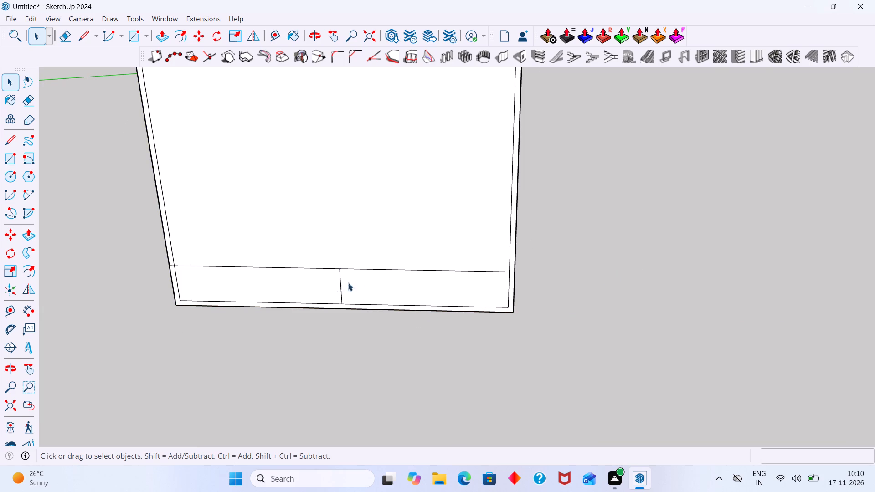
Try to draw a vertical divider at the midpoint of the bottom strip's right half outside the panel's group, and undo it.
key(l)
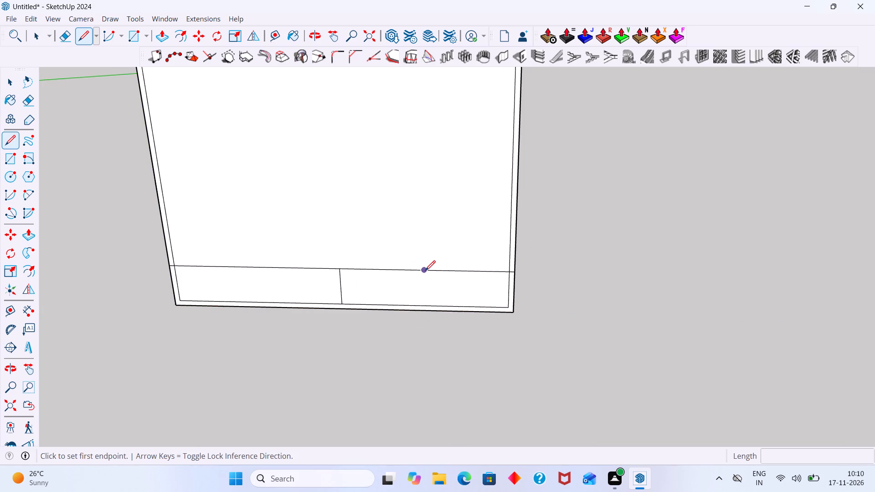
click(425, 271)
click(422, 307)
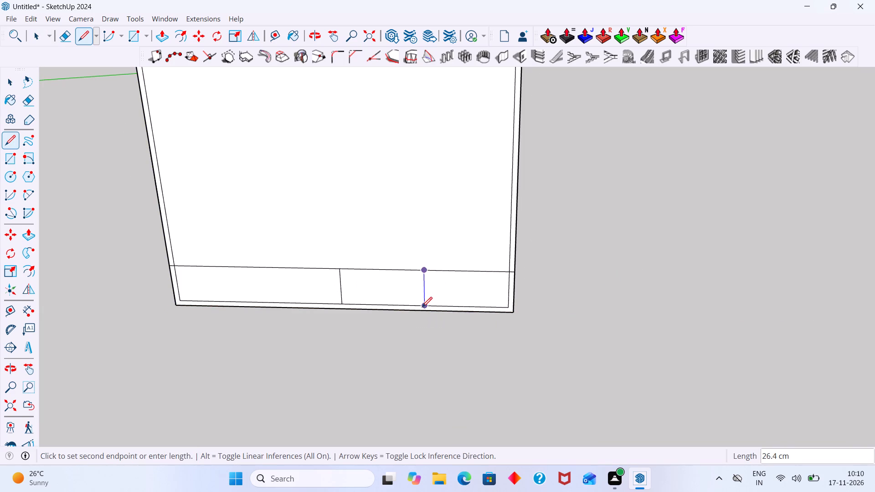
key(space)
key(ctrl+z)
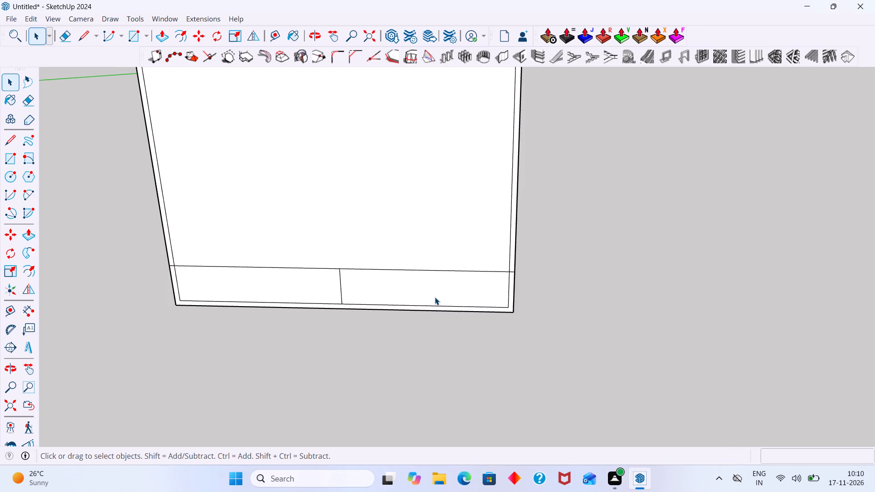
Inside the panel's group, split the bottom strip's right half with a vertical line about 26.4 cm long at its midpoint.
triple_click(435, 297)
click(435, 297)
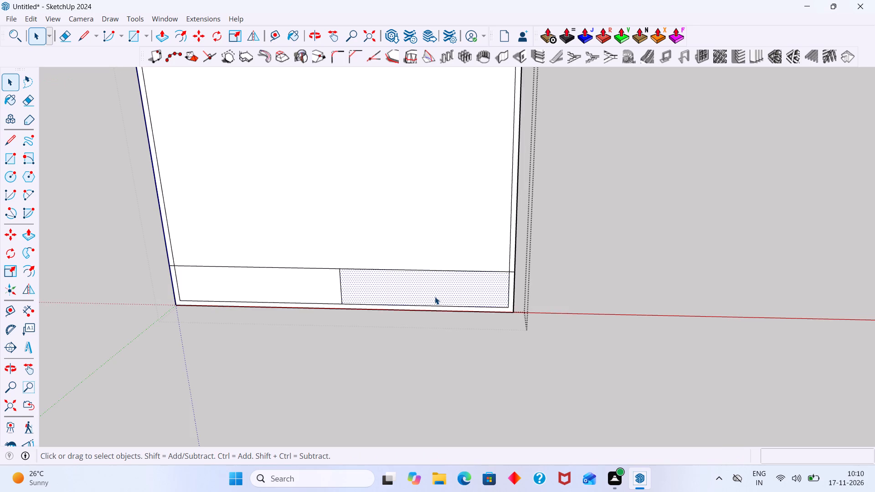
key(l)
click(422, 271)
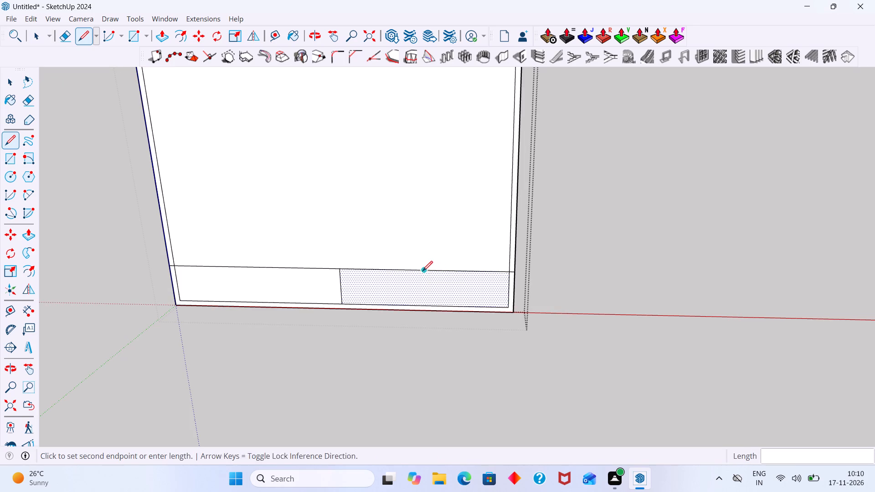
click(424, 306)
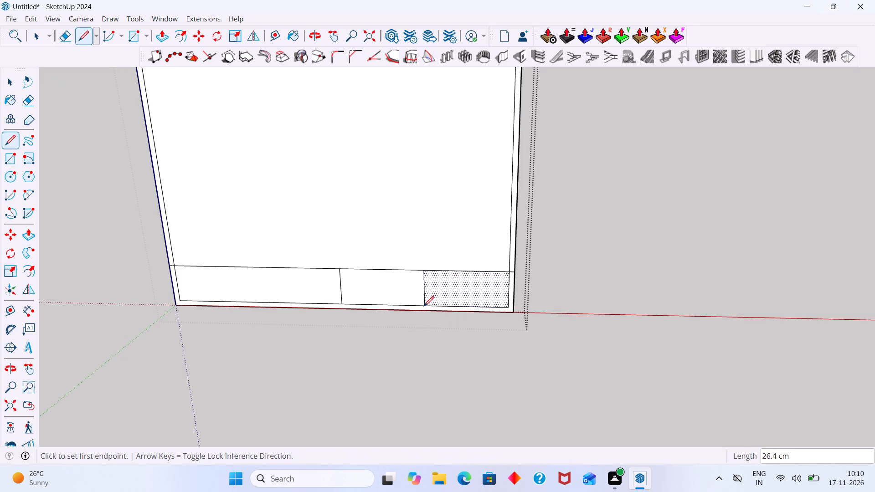
key(space)
click(558, 267)
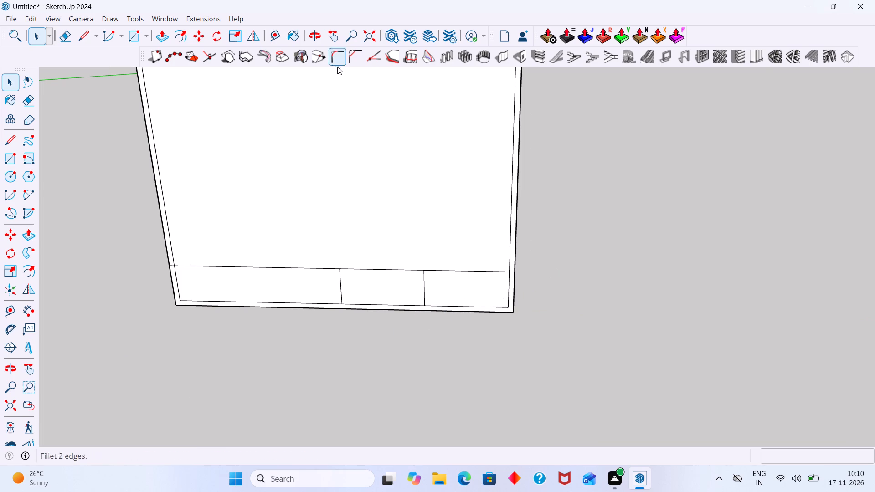
Inside the group, draw a horizontal line at mid-height across the bottom strip's middle compartment, between the two vertical dividers.
click(9, 138)
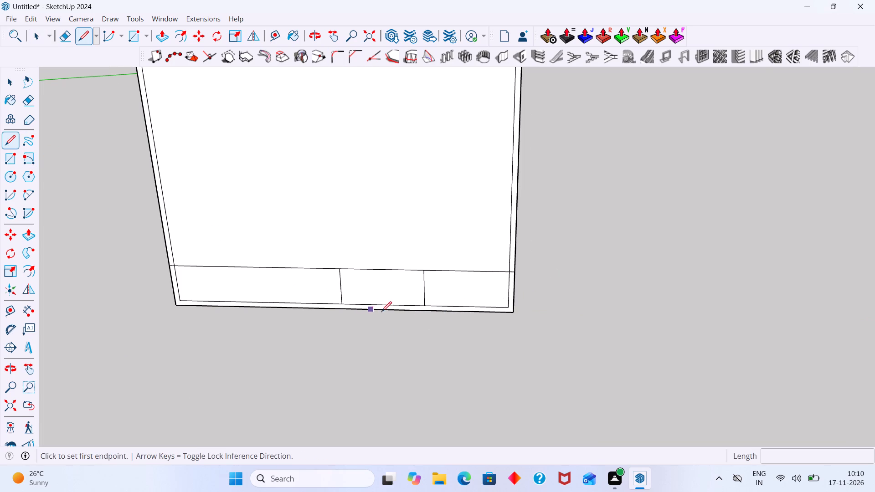
key(space)
triple_click(364, 293)
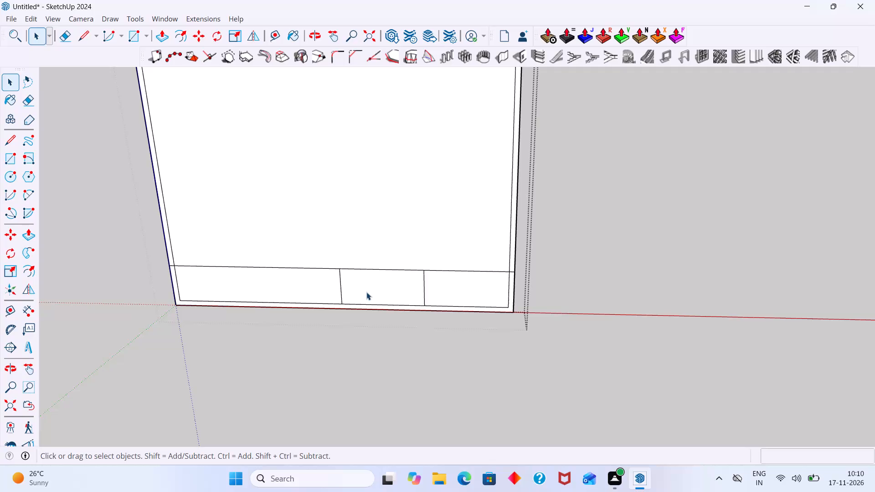
click(368, 292)
key(l)
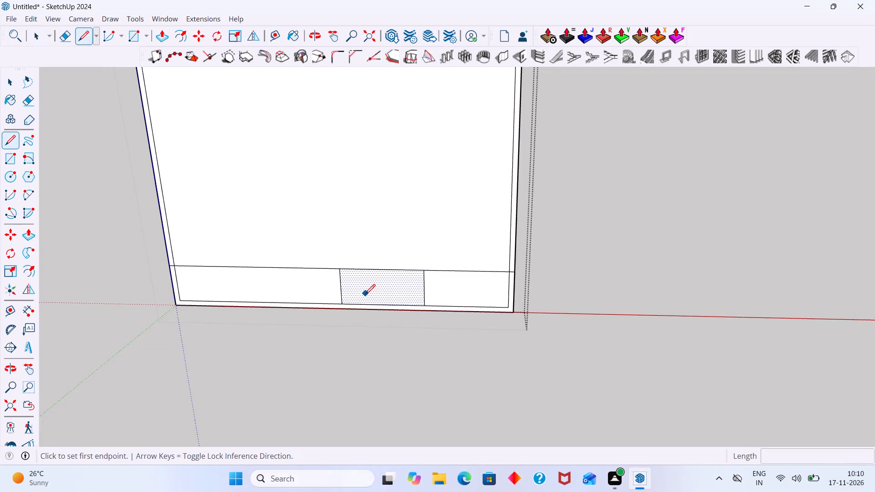
click(340, 286)
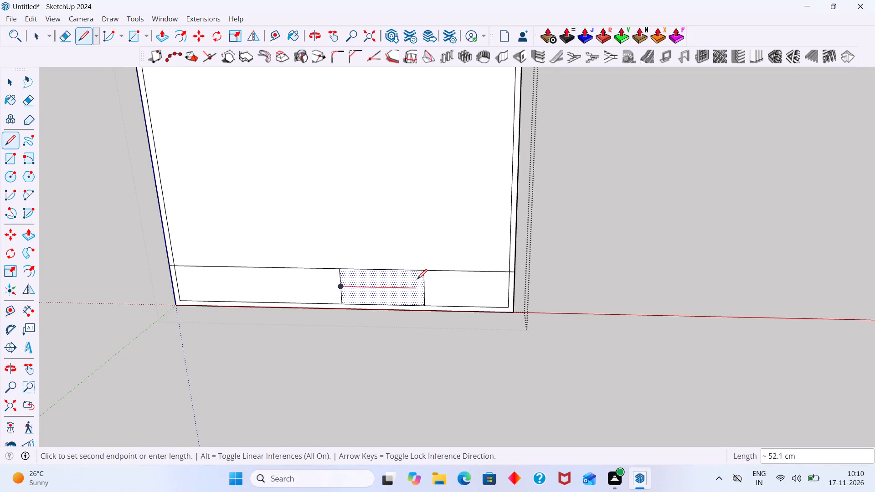
scroll(423, 290, up, 3)
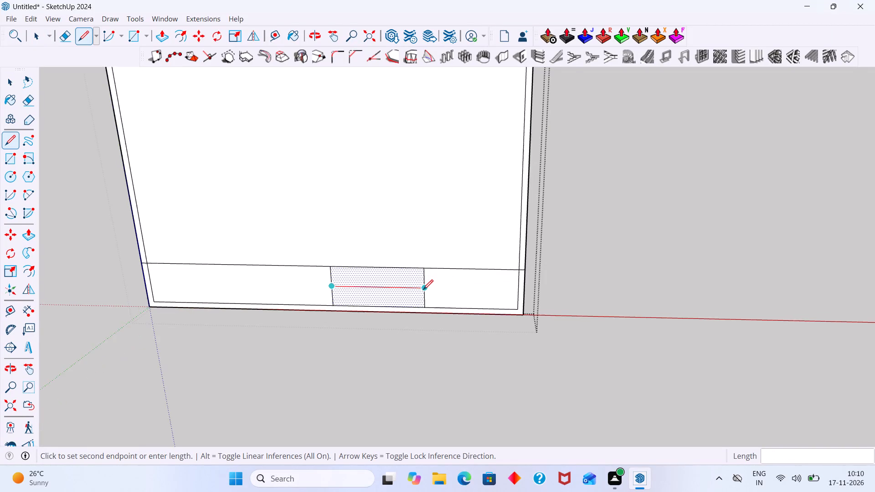
click(423, 290)
key(space)
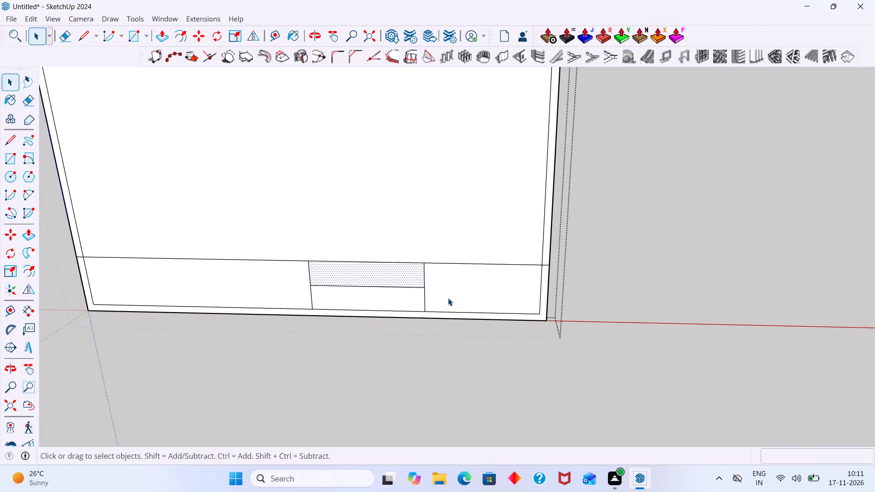
Continue the mid-height horizontal line across the rightmost compartment to the inner border edge, and leave the group.
double_click(448, 298)
click(447, 298)
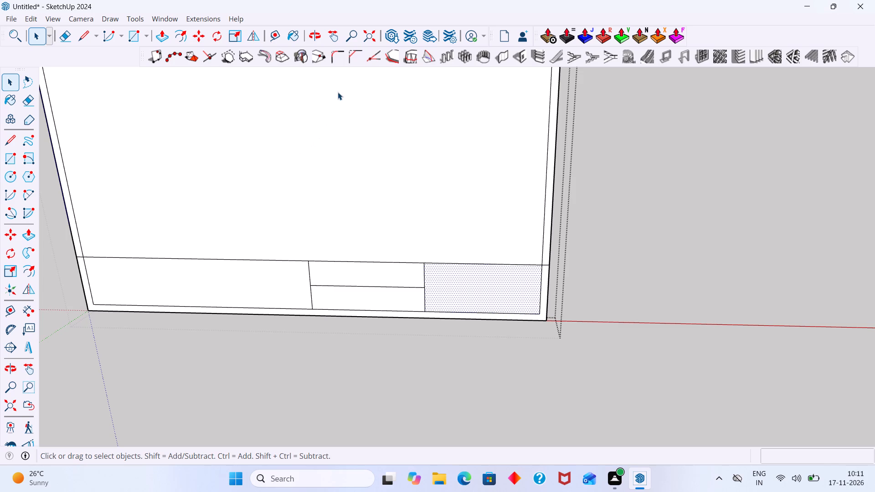
key(l)
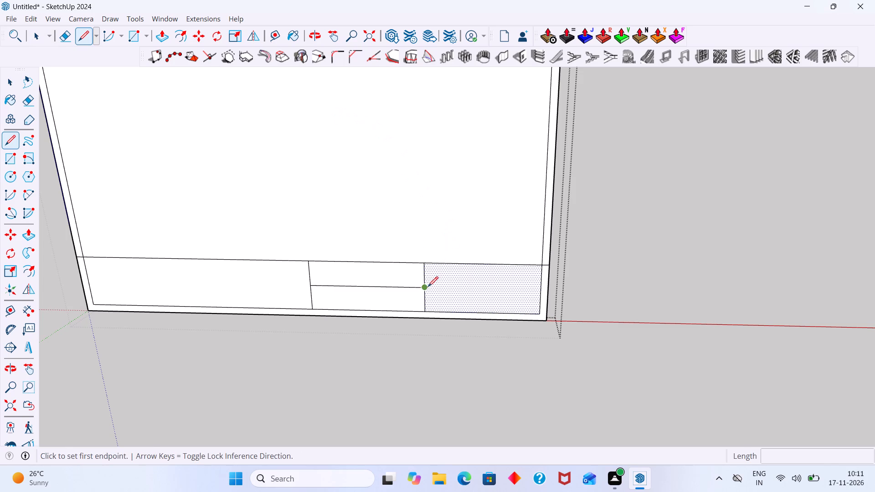
click(424, 287)
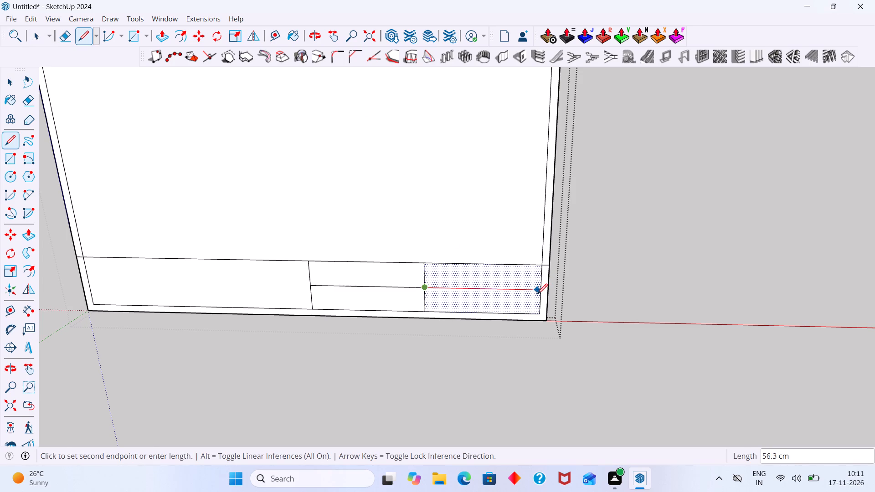
click(539, 291)
key(space)
click(633, 259)
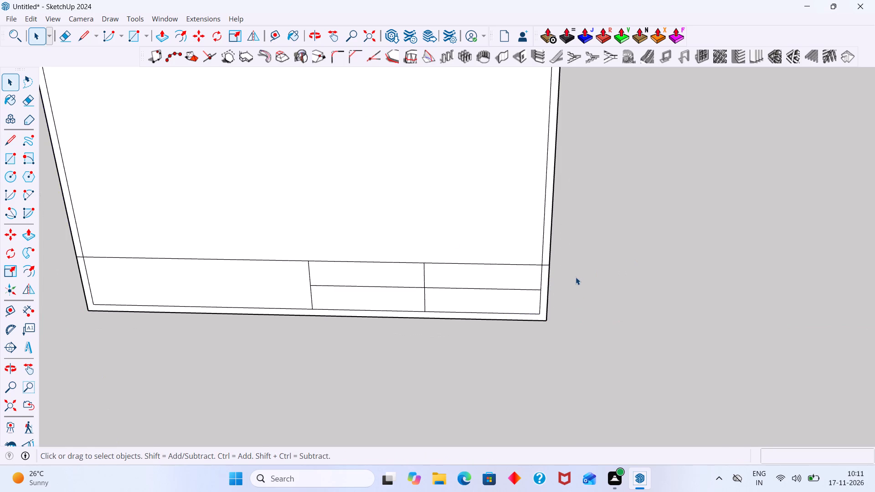
scroll(575, 282, down, 2)
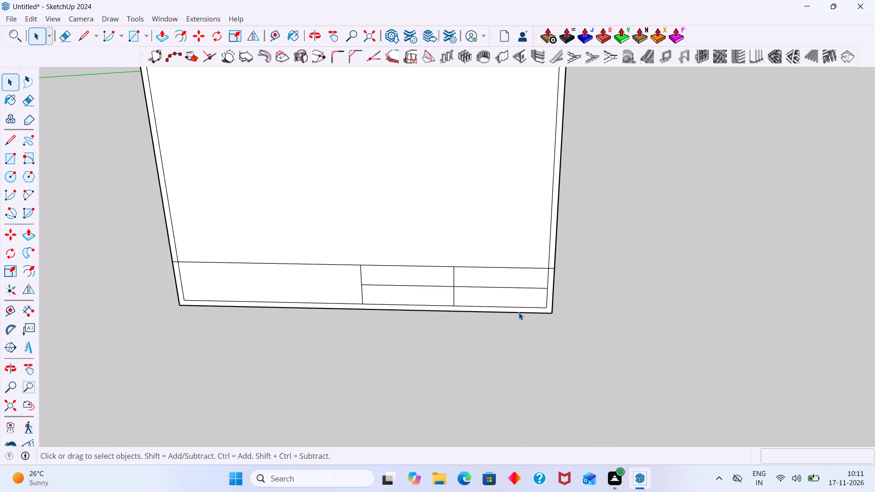
scroll(412, 301, up, 4)
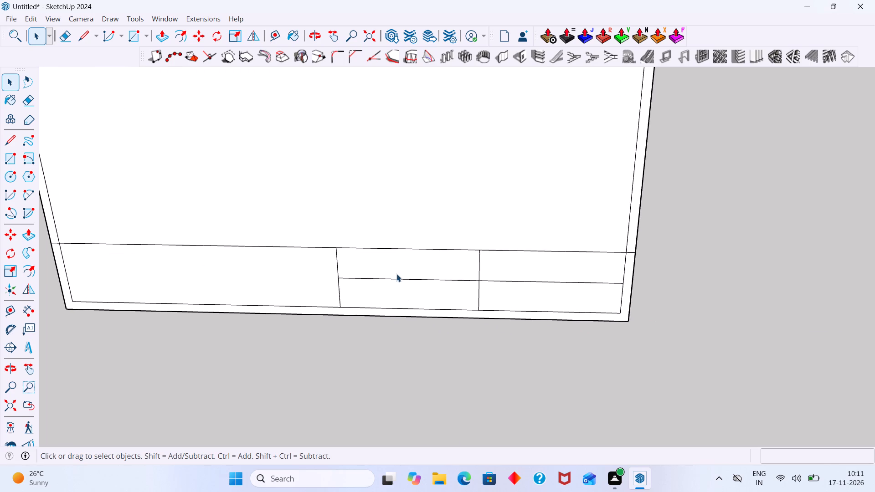
Inside the panel's group, copy the middle compartment's mid-height horizontal line 9 mm straight up.
click(401, 279)
scroll(401, 279, up, 1)
double_click(401, 279)
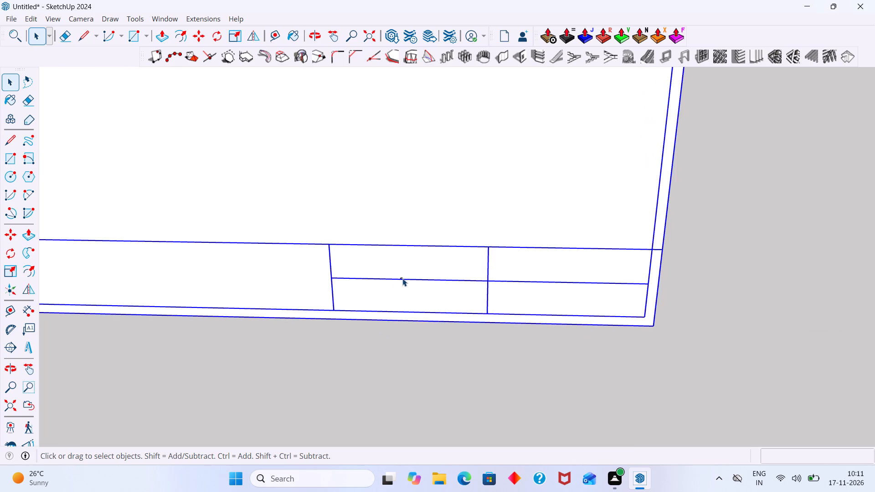
double_click(414, 279)
click(413, 279)
click(413, 279)
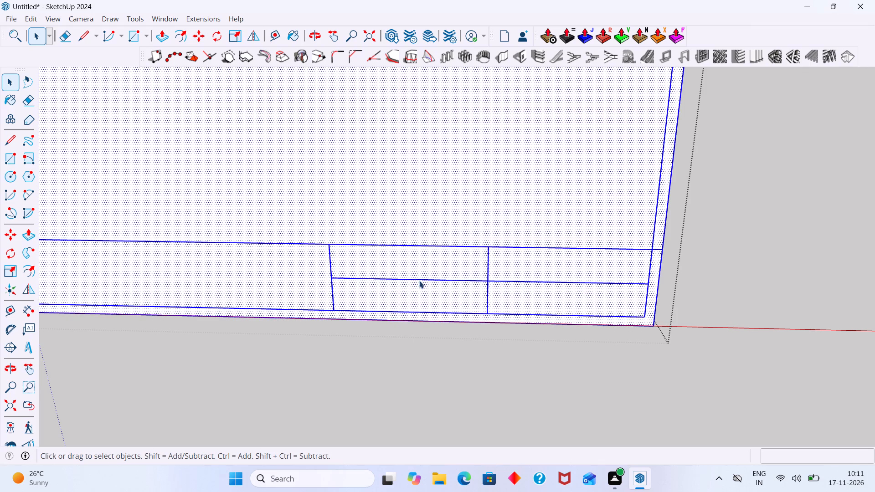
click(420, 281)
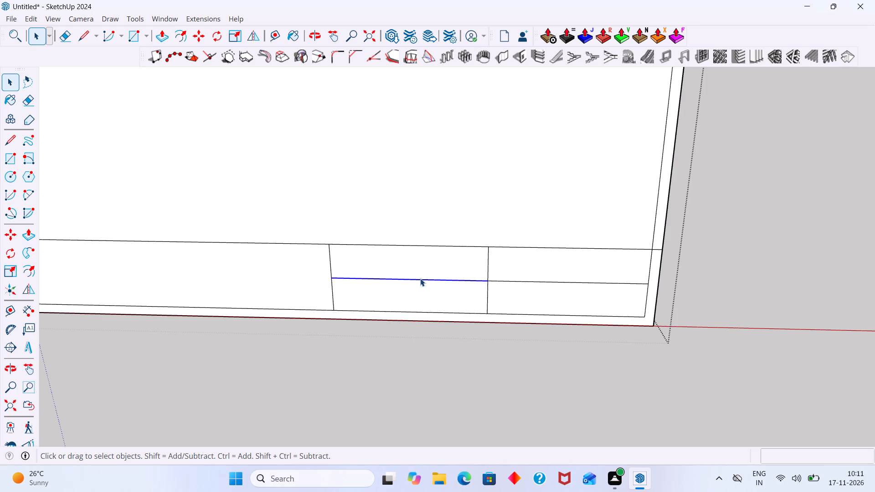
key(m)
scroll(422, 279, up, 3)
click(422, 279)
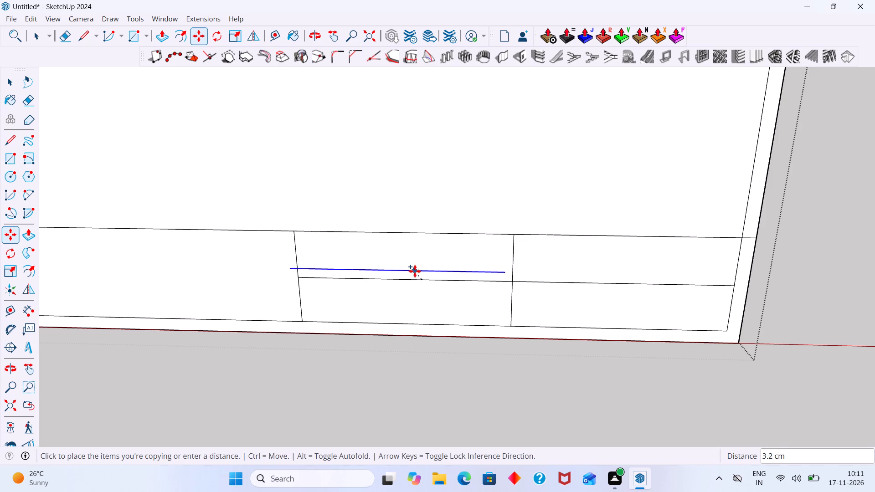
key(Up)
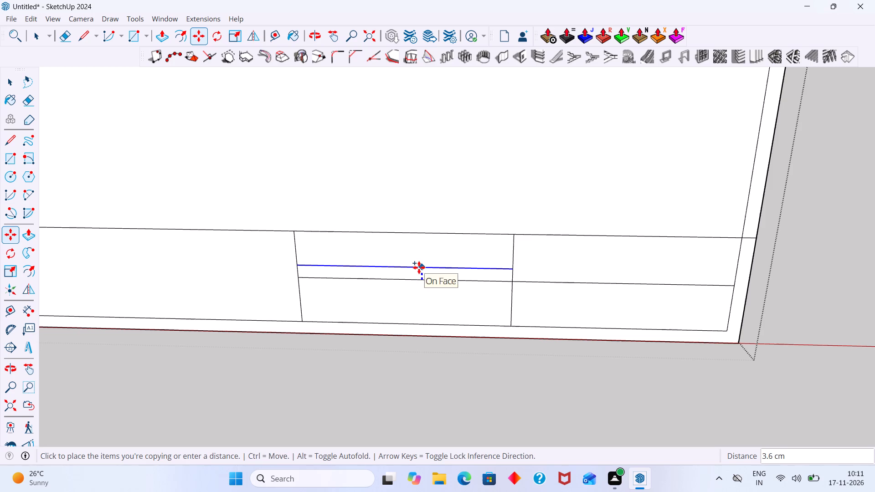
key(9)
text(mm)
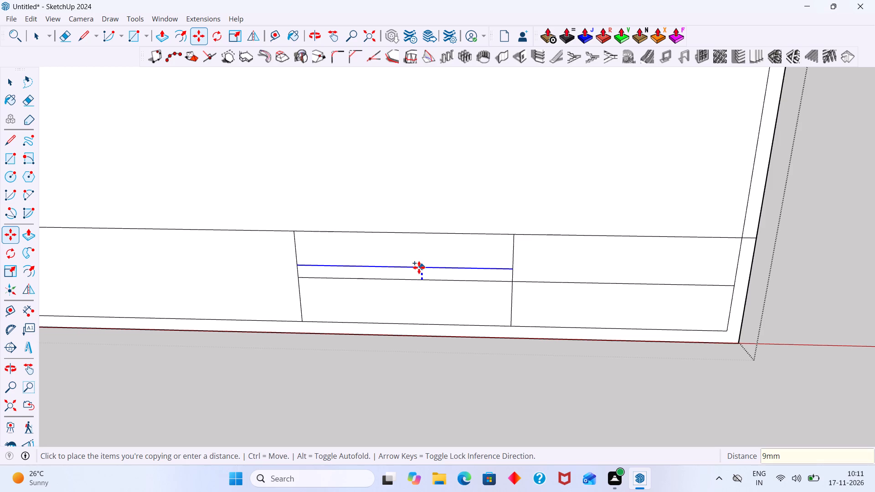
key(Return)
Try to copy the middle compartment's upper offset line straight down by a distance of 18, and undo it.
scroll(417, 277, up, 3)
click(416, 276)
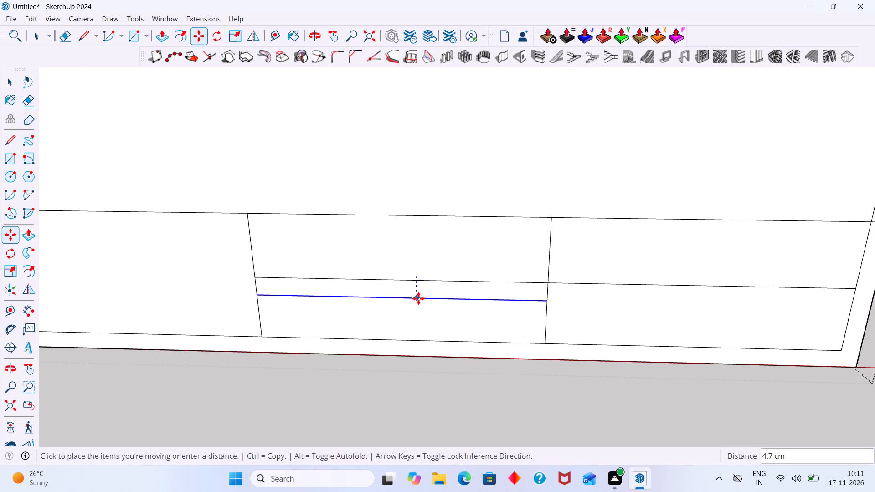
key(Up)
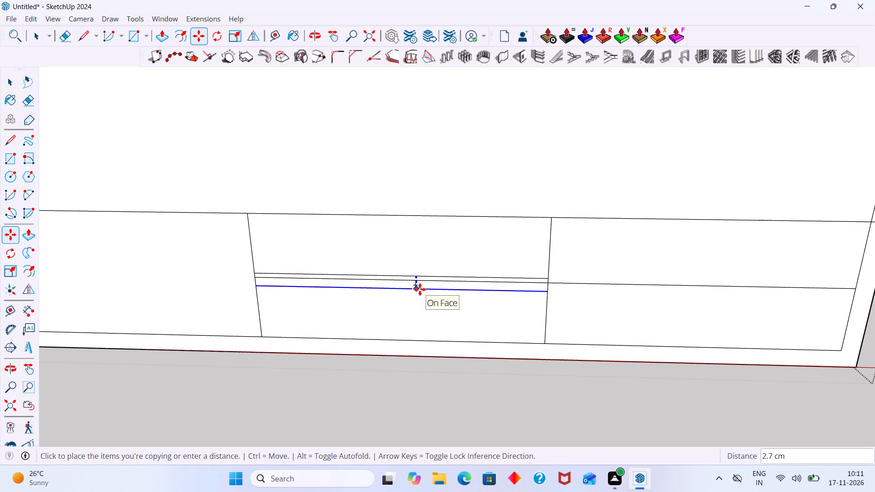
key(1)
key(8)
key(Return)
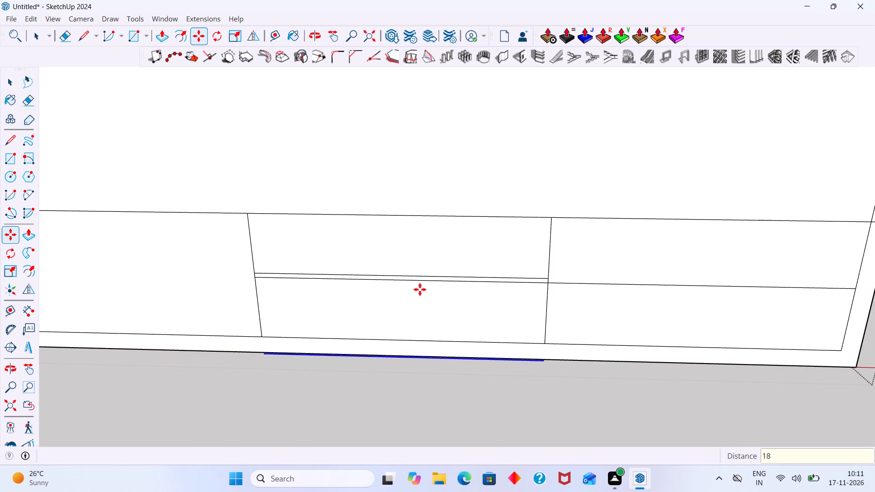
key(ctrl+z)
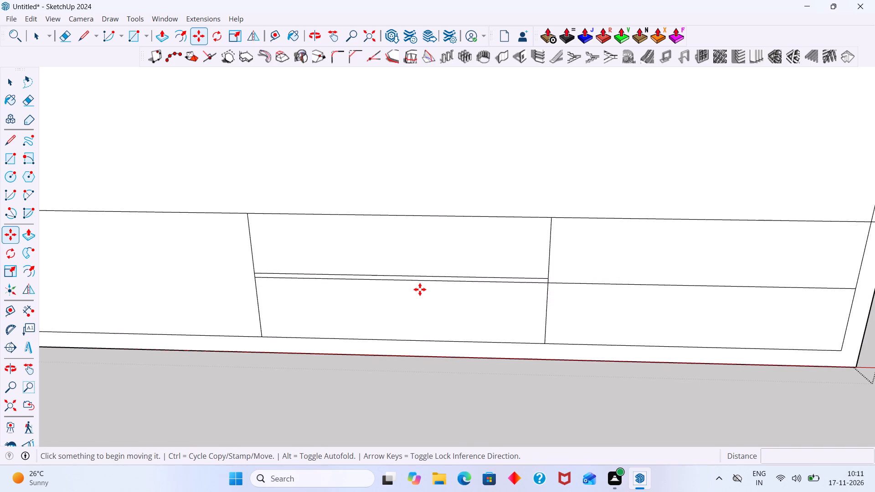
Copy the middle compartment's upper offset line 18 mm straight down, below the mid-height line.
click(418, 275)
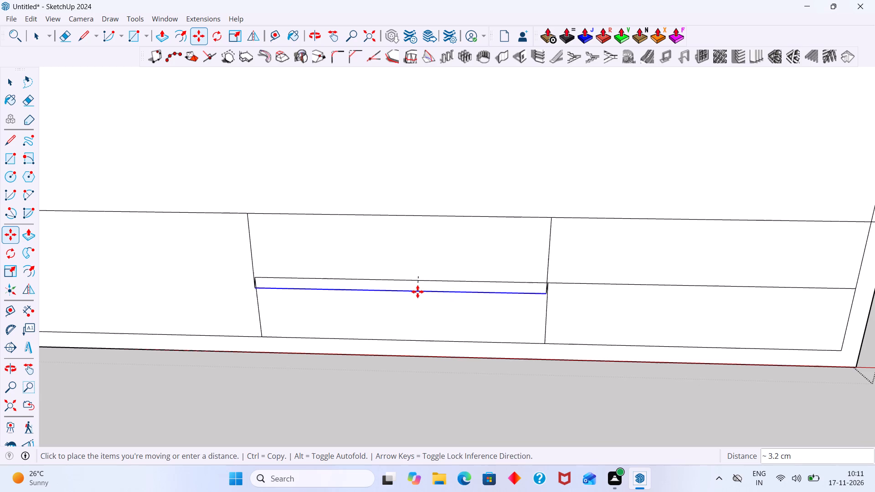
key(Up)
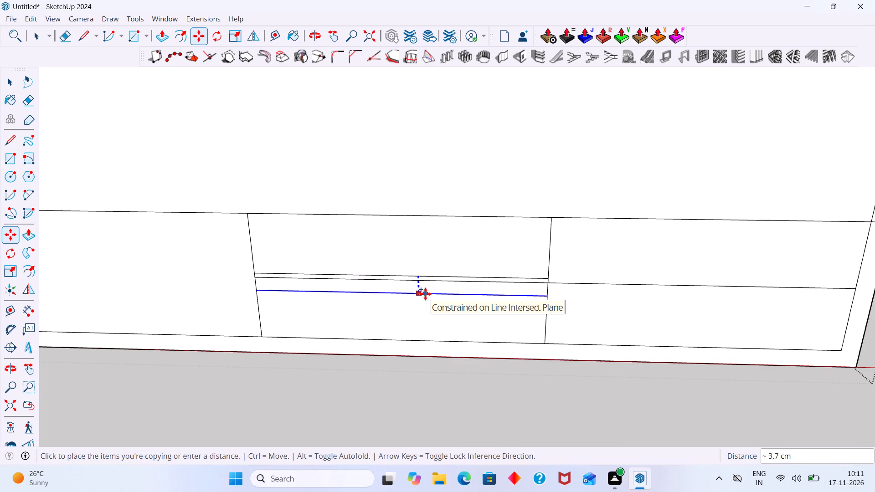
text(18mm)
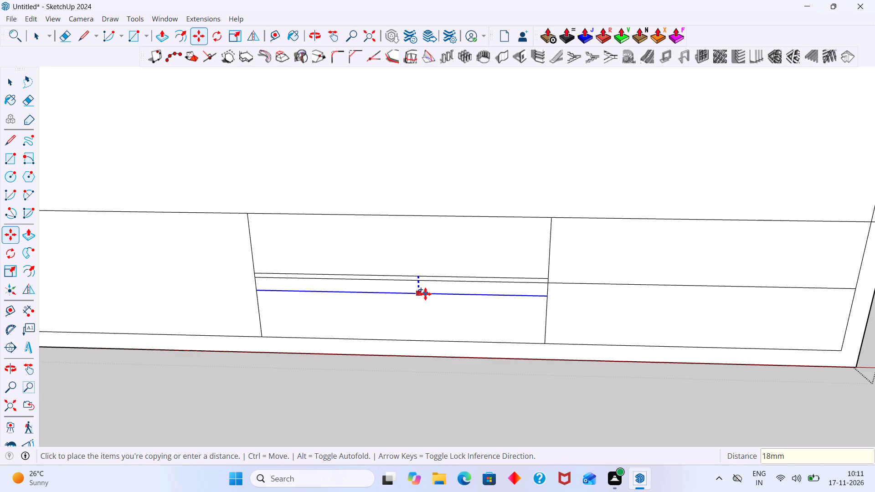
key(Return)
key(space)
scroll(499, 290, down, 4)
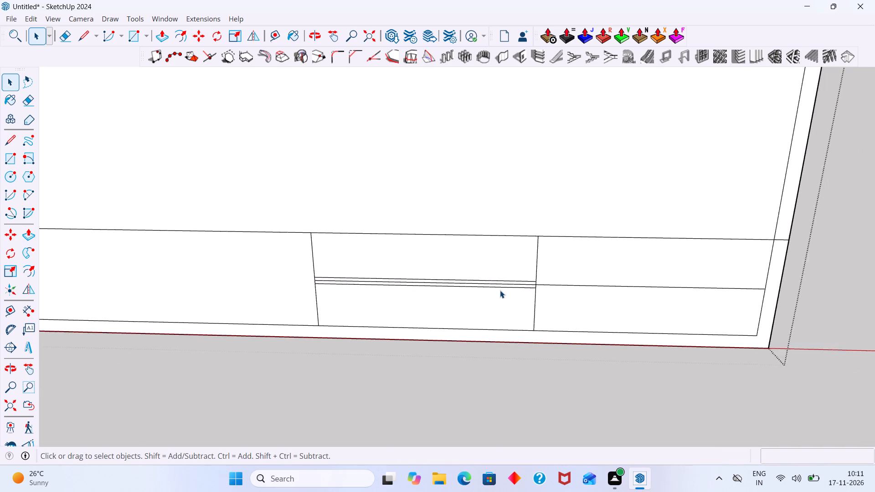
Continue the upper and lower offset lines across the rightmost compartment to the inner border edge, each about 58.2 cm long.
scroll(500, 290, down, 4)
middle_drag(712, 269, 705, 259)
scroll(593, 298, up, 4)
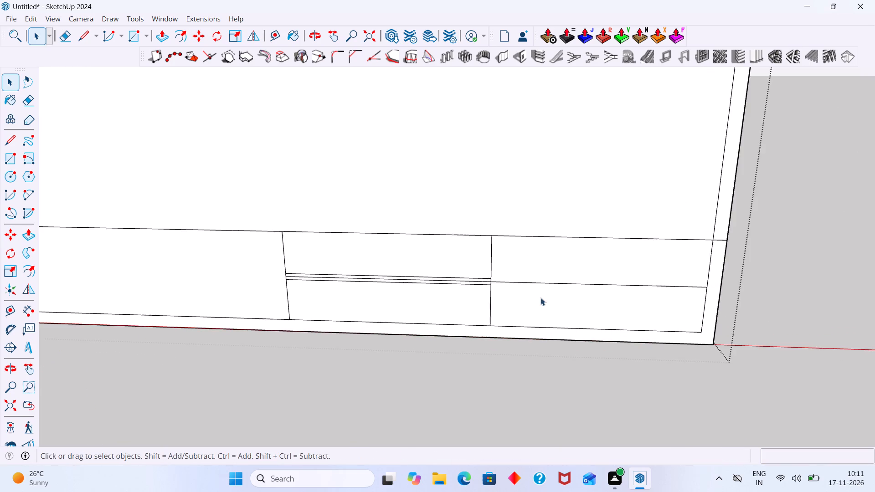
scroll(540, 297, up, 2)
scroll(441, 293, up, 7)
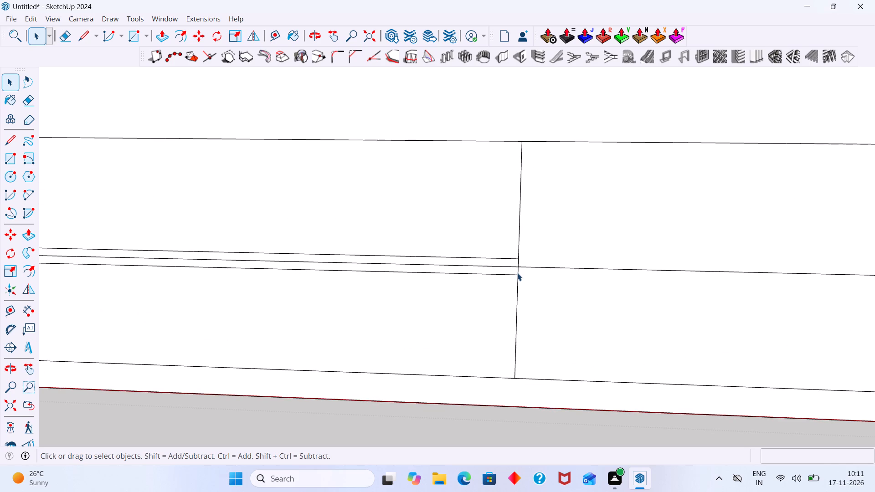
key(l)
click(519, 257)
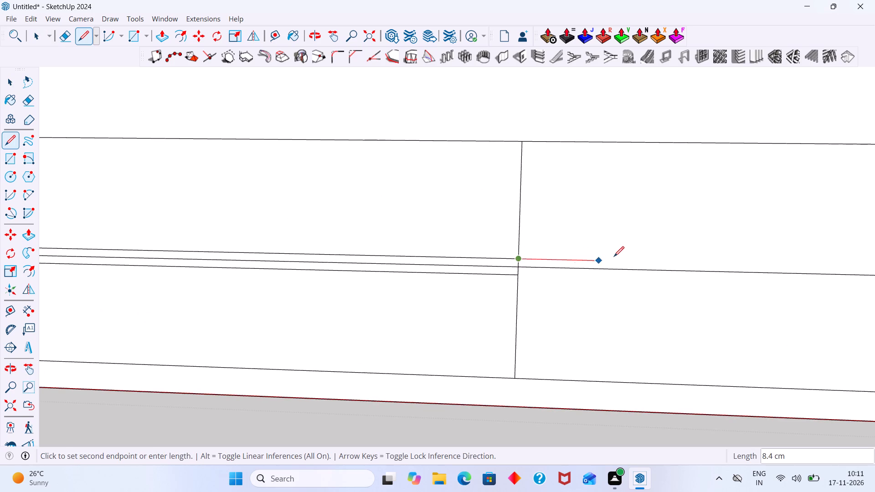
scroll(619, 253, down, 3)
middle_drag(623, 251, 371, 243)
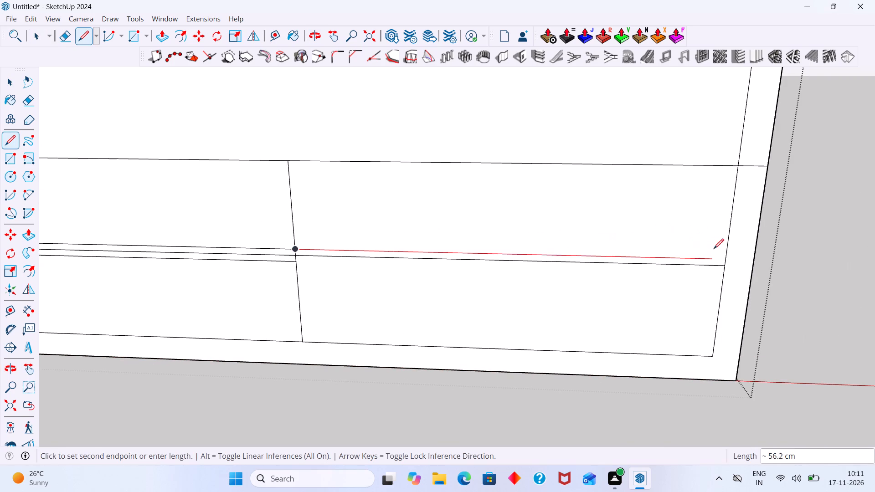
scroll(731, 257, up, 3)
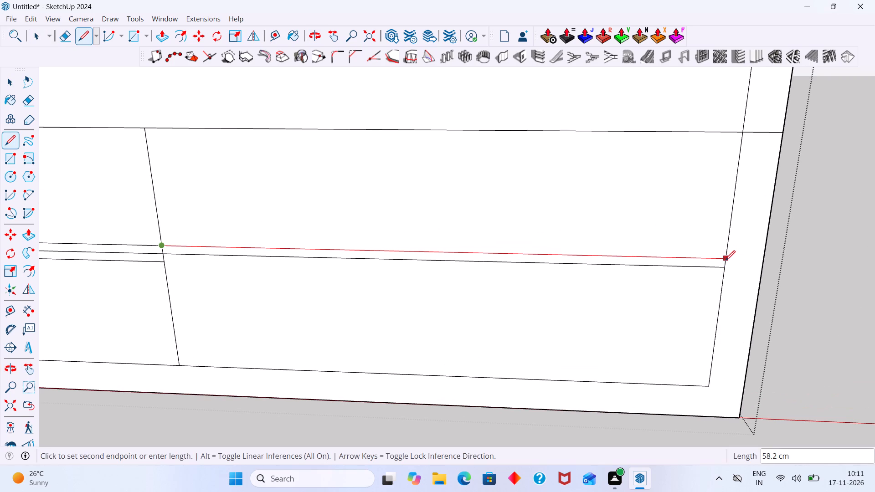
click(725, 261)
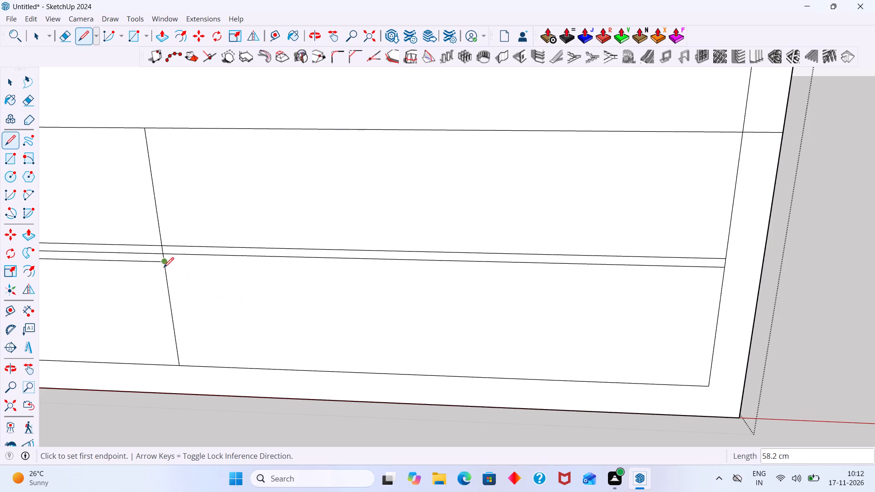
click(164, 263)
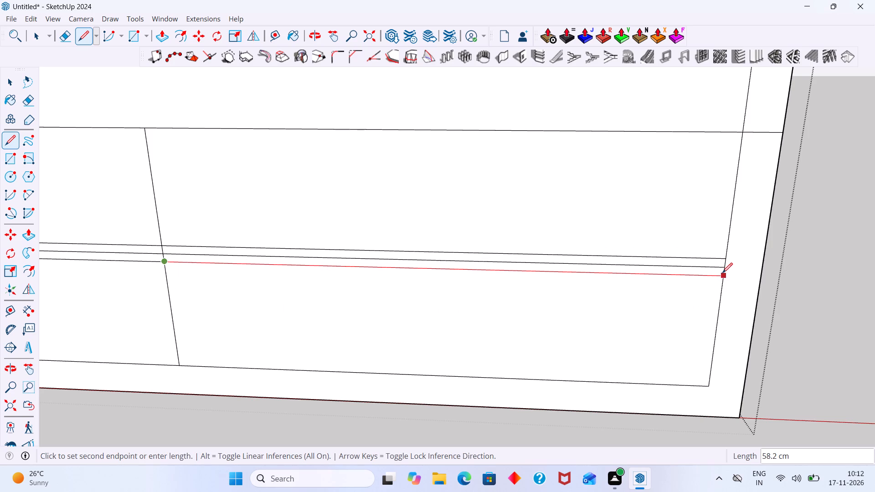
click(722, 273)
key(space)
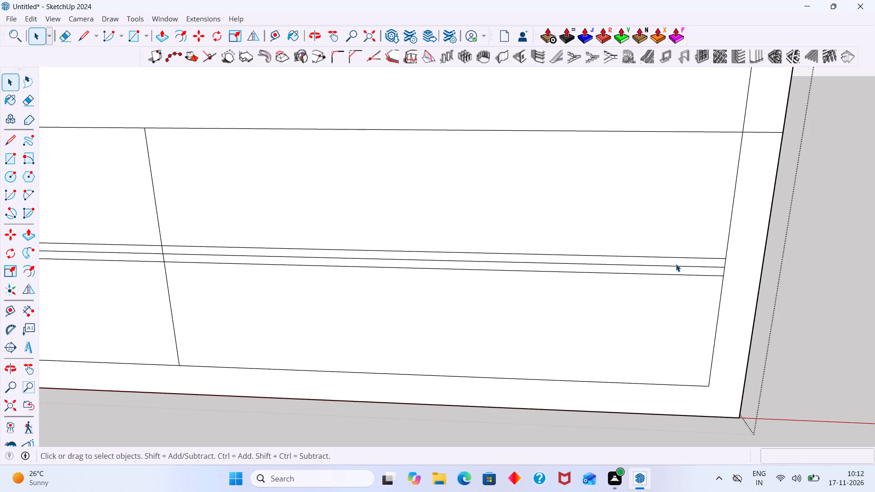
Delete the original mid-height line between the two offset lines in both the rightmost and middle compartments.
click(676, 264)
click(675, 264)
key(Delete)
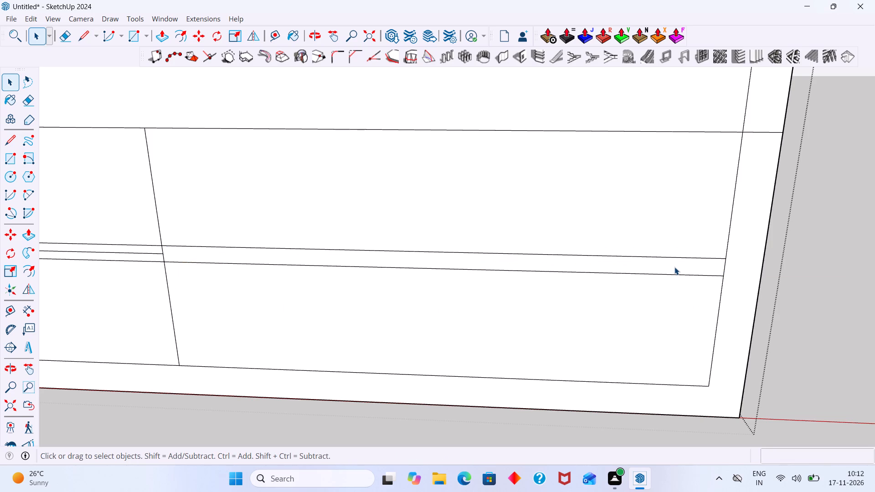
click(674, 267)
click(154, 253)
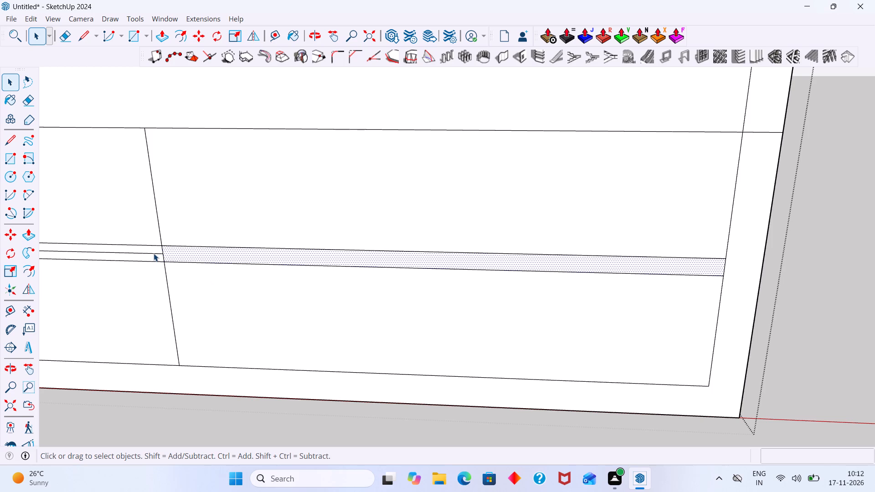
key(Delete)
Weld the three segments of the vertical divider between the middle and rightmost compartments into one edge.
scroll(157, 253, down, 9)
middle_drag(186, 265, 353, 264)
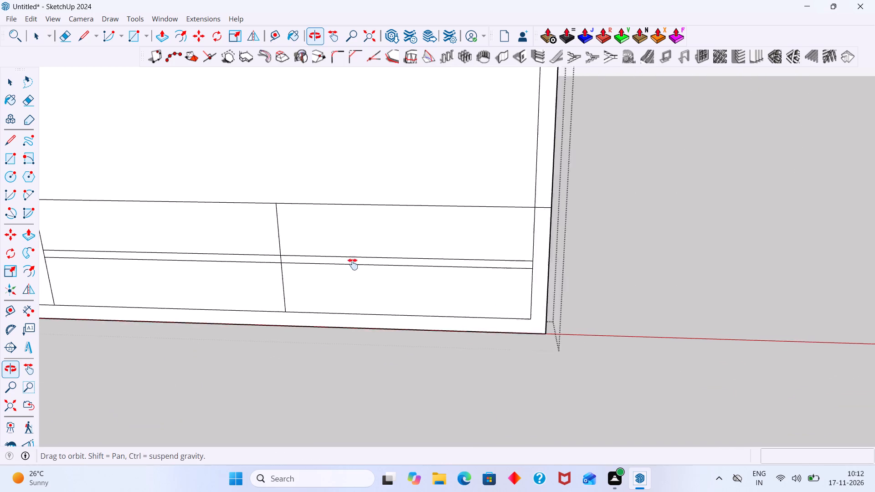
middle_drag(353, 264, 363, 261)
scroll(327, 240, up, 4)
click(348, 235)
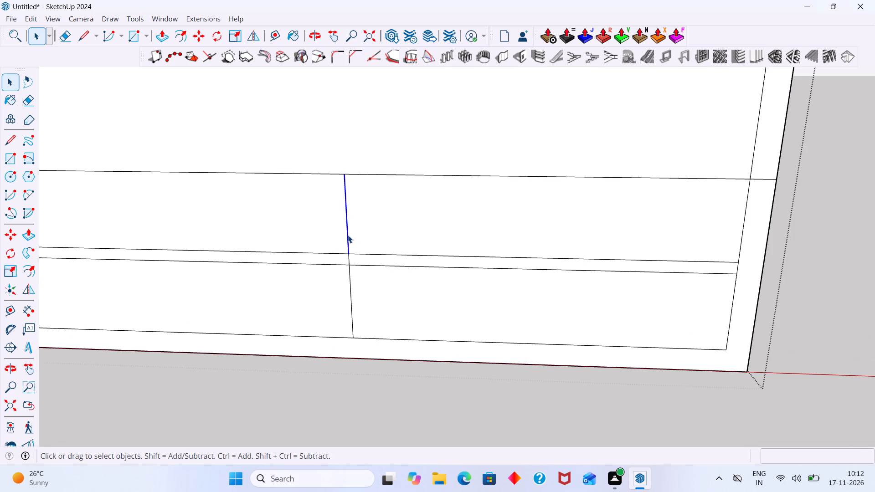
scroll(347, 257, up, 4)
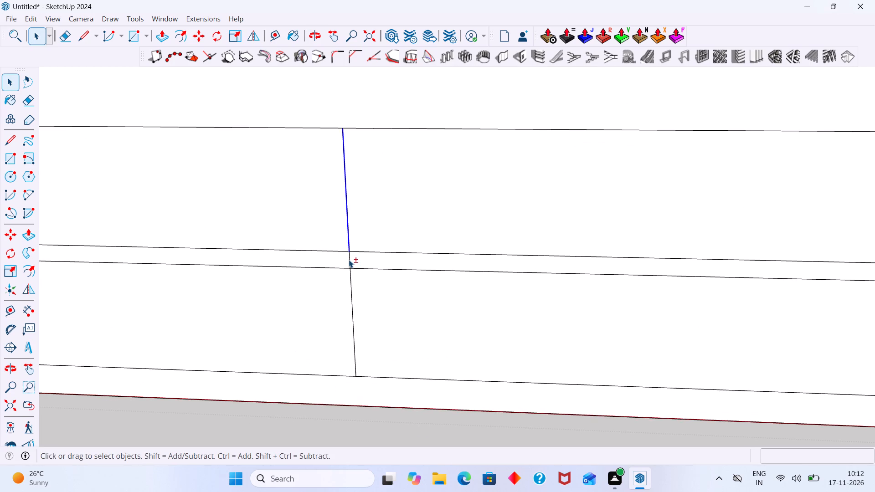
shift+click(349, 260)
shift+click(349, 283)
shift+click(346, 290)
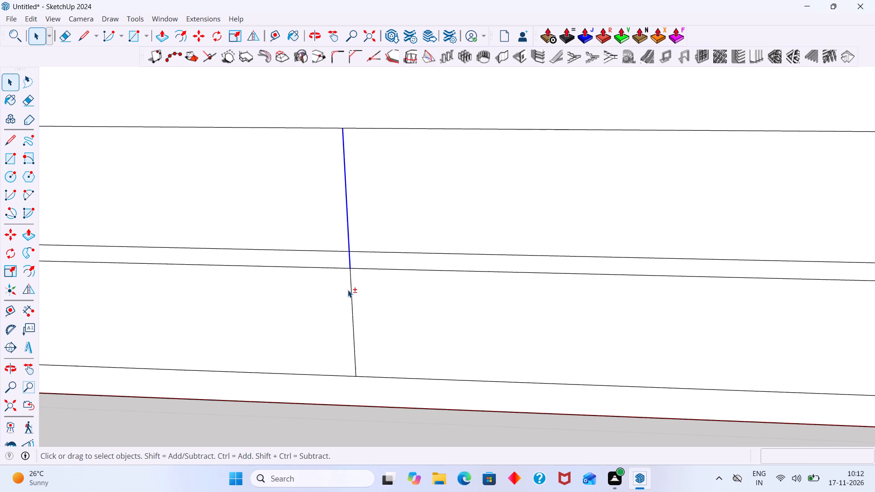
shift+click(351, 291)
right_click(351, 291)
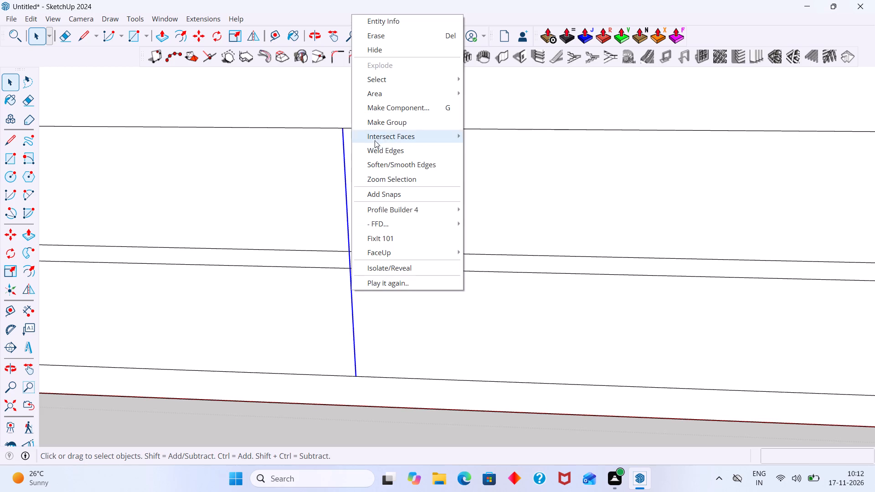
click(379, 153)
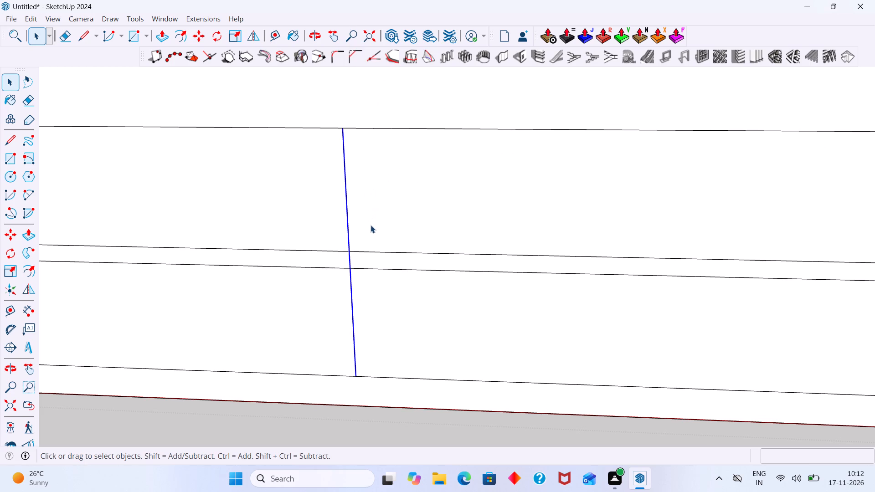
Copy the welded vertical divider 9 mm to its right, along the strip.
key(m)
click(350, 261)
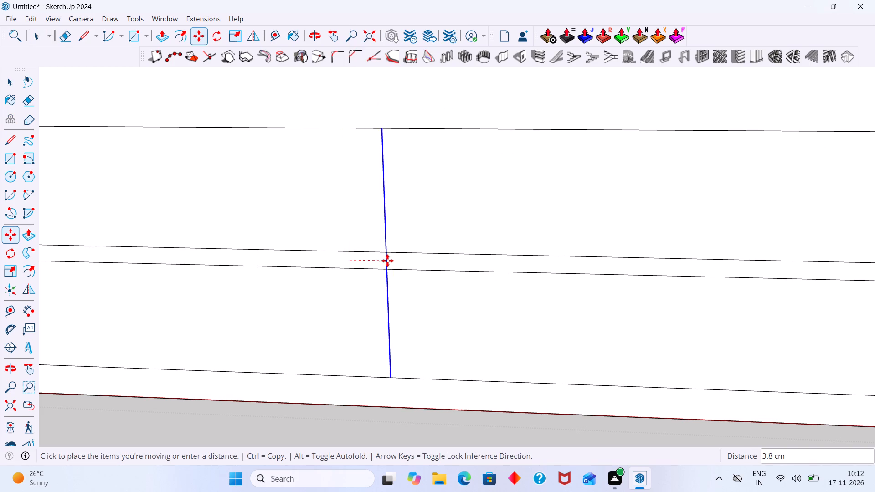
key(9)
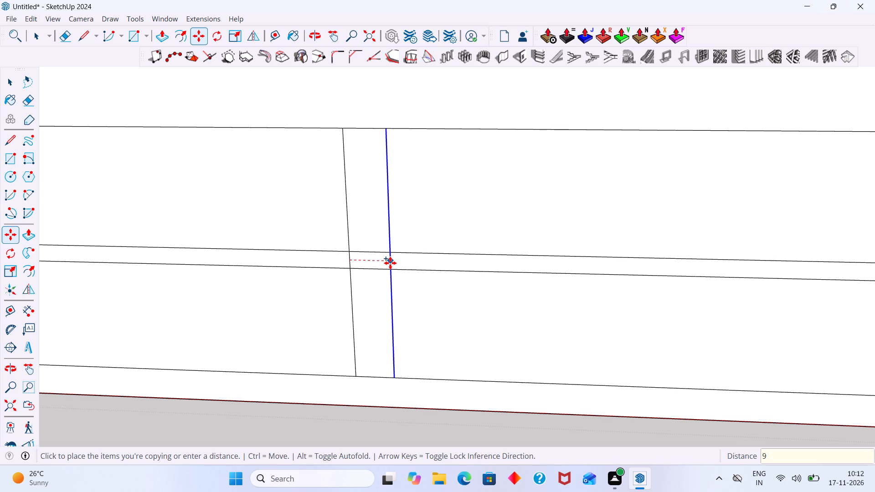
text(mm)
key(Return)
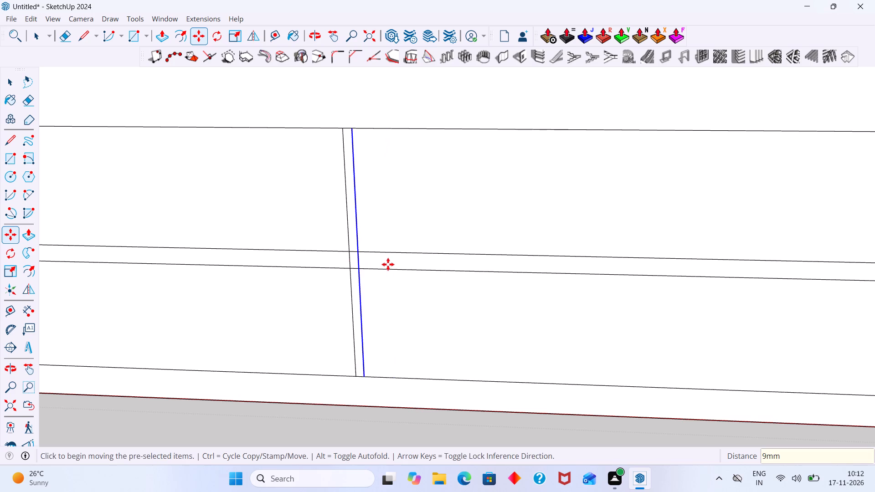
Copy the offset vertical divider line 18 mm to the left, past the original divider.
scroll(345, 274, up, 6)
click(366, 263)
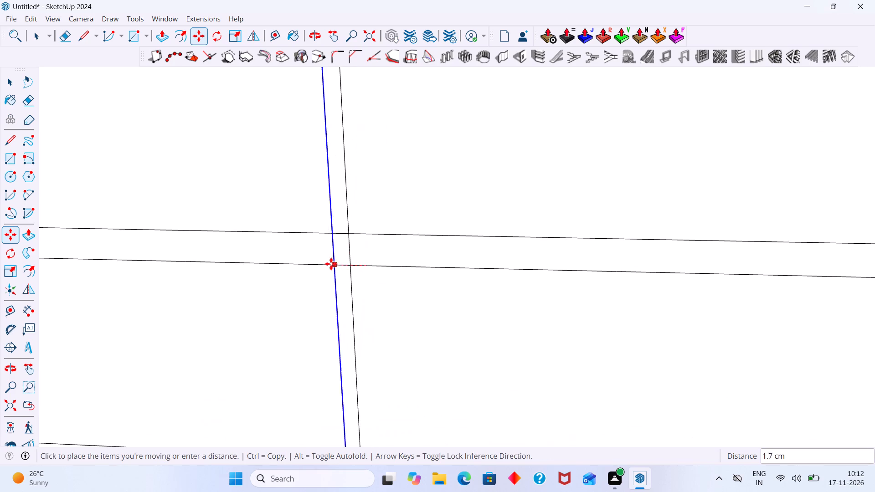
text(18mm)
key(Return)
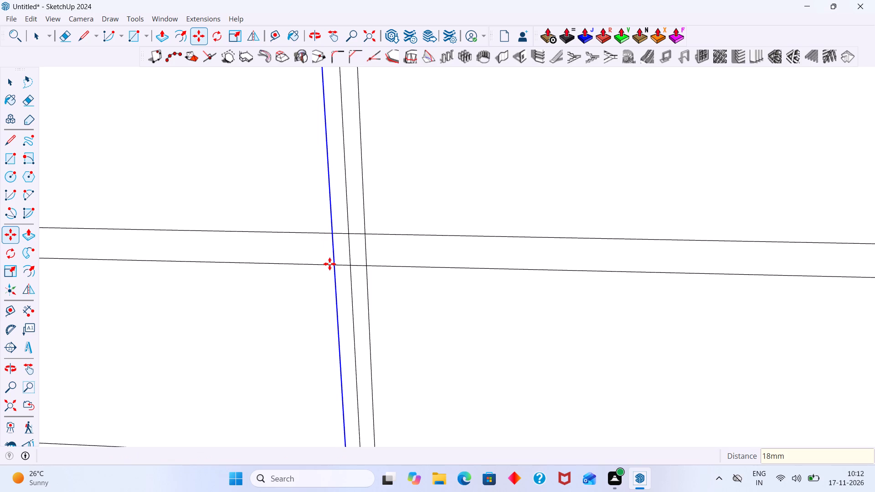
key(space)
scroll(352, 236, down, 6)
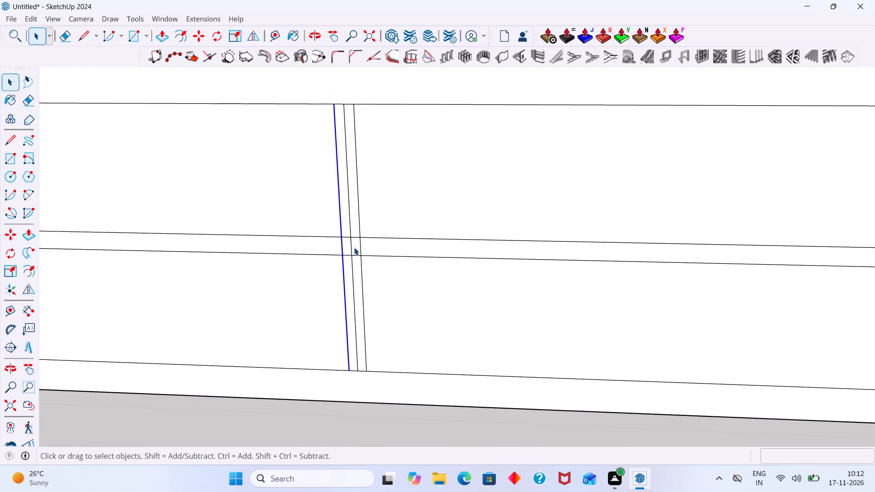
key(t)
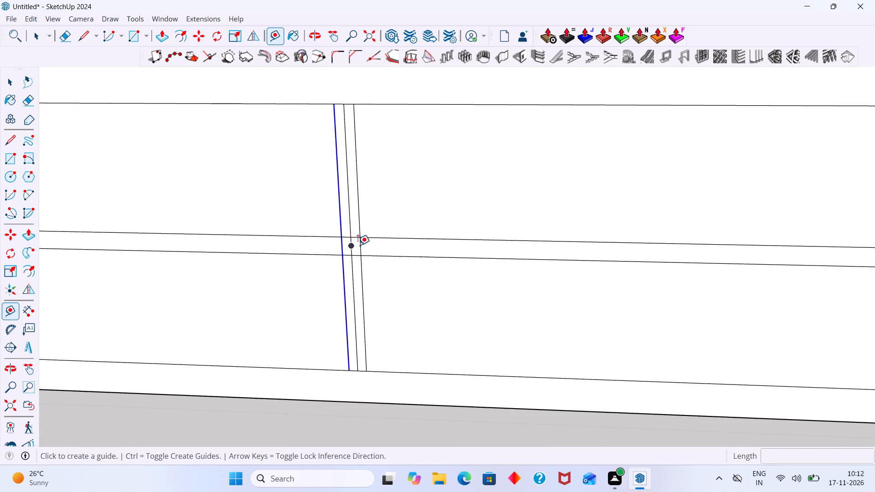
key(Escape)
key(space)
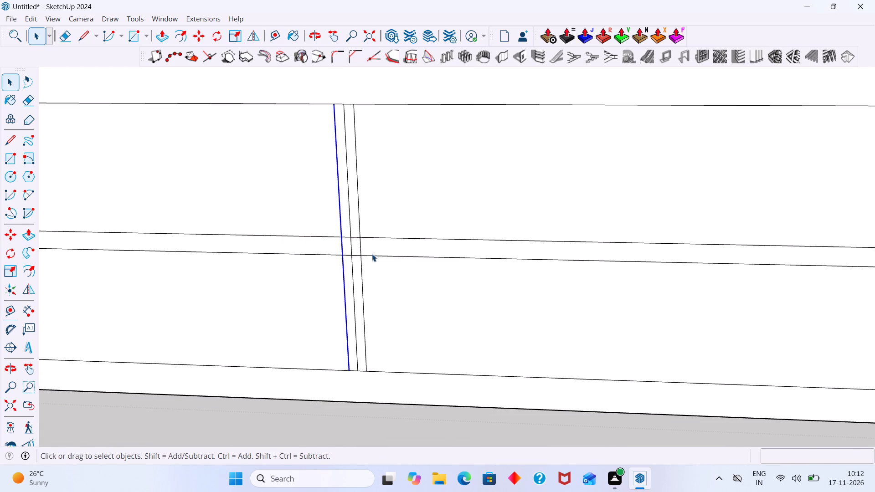
Erase the centre line and the crossing line segments inside the 18 mm vertical divider between the middle and rightmost compartments.
key(e)
scroll(341, 233, up, 6)
drag(360, 232, 357, 249)
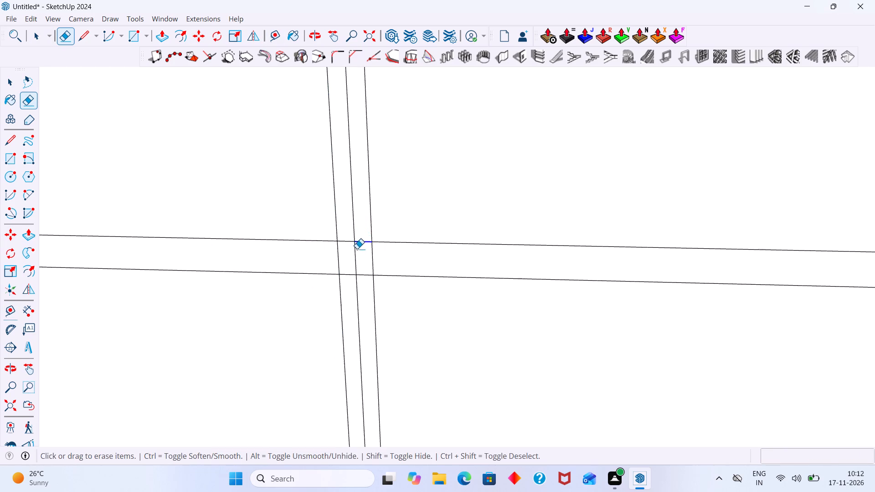
drag(357, 249, 353, 250)
drag(364, 266, 356, 285)
drag(349, 249, 353, 233)
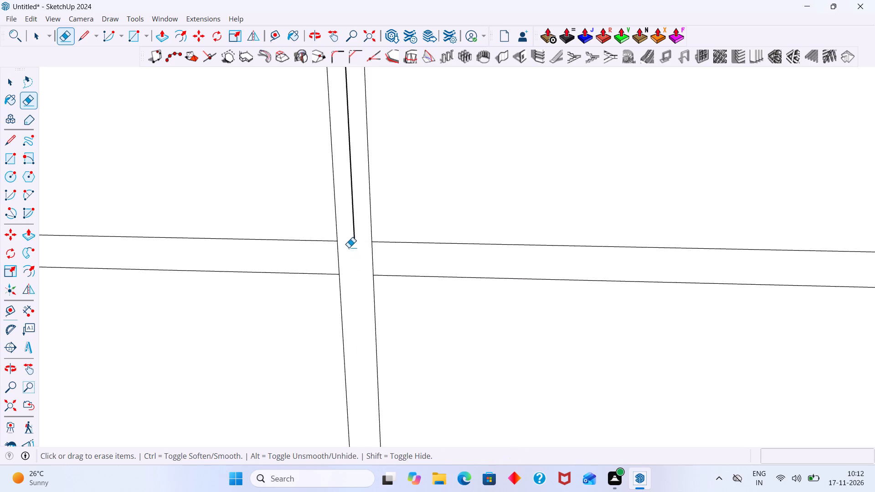
drag(346, 251, 333, 257)
click(353, 228)
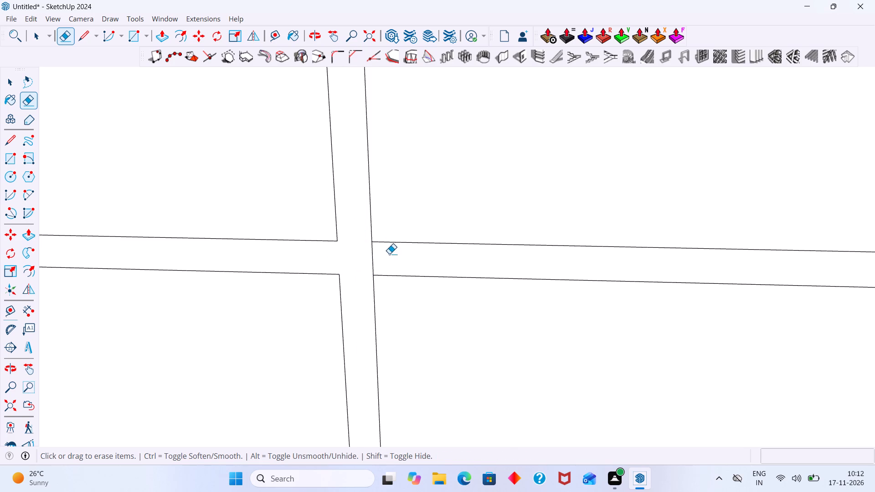
drag(389, 254, 370, 254)
scroll(377, 255, down, 14)
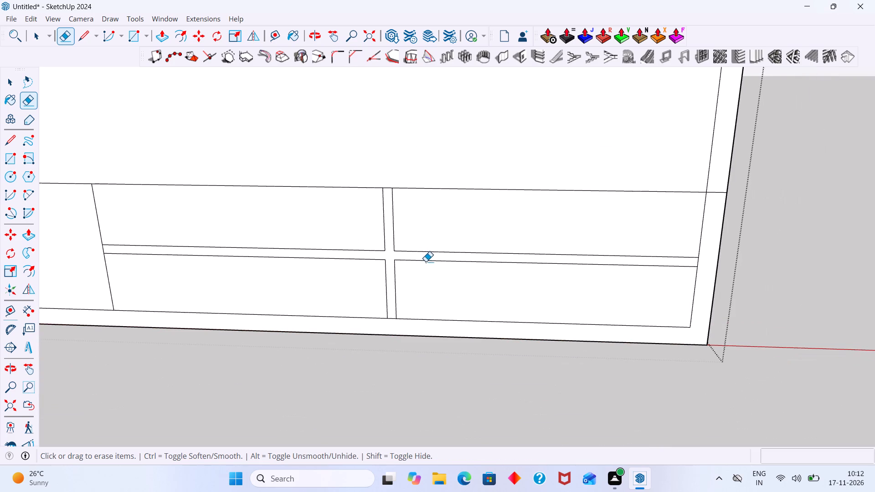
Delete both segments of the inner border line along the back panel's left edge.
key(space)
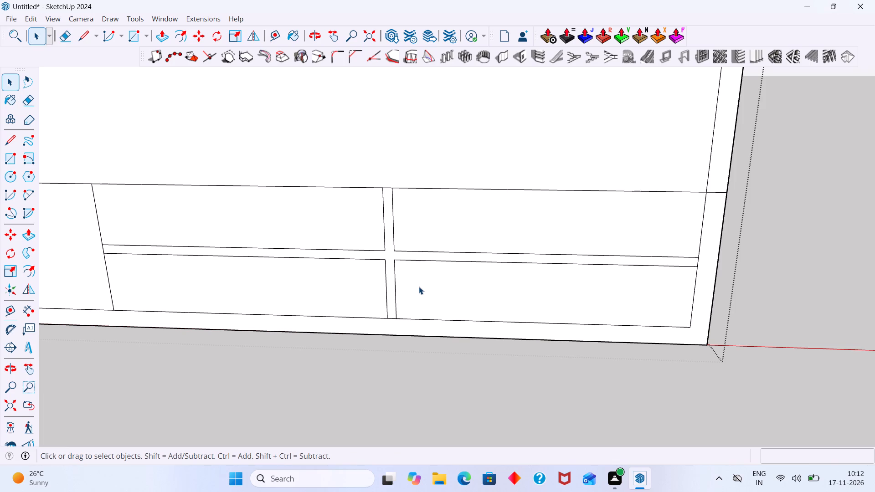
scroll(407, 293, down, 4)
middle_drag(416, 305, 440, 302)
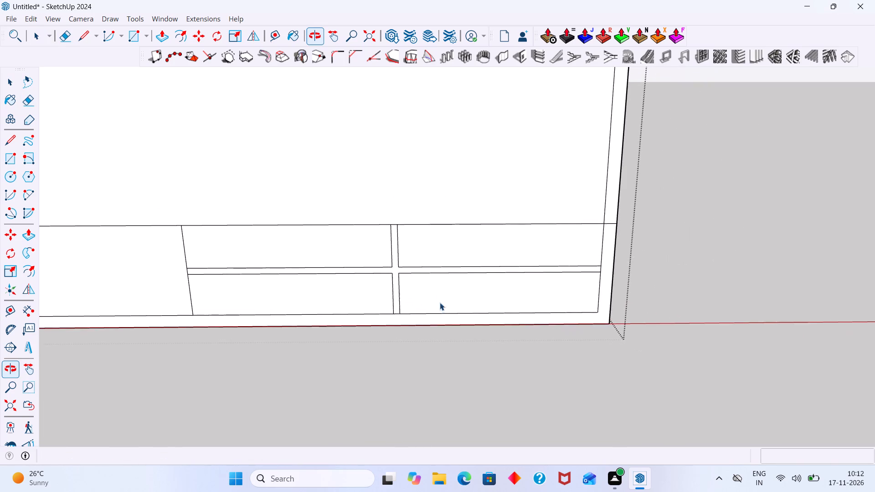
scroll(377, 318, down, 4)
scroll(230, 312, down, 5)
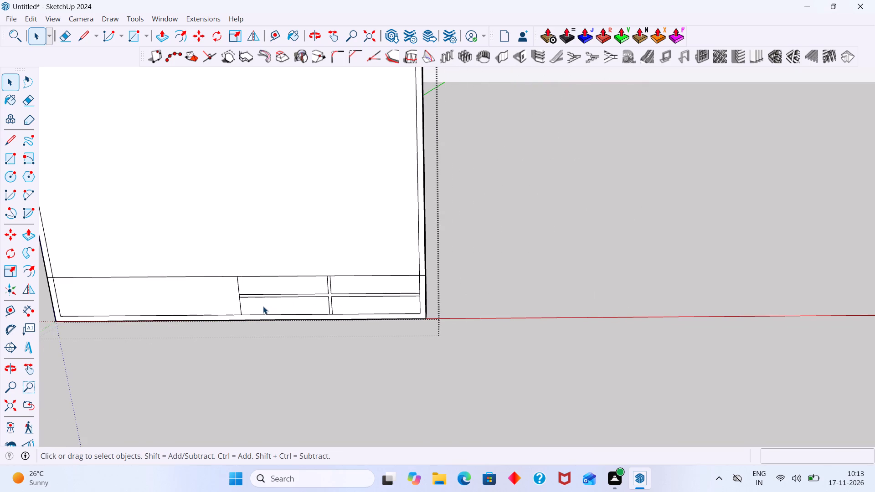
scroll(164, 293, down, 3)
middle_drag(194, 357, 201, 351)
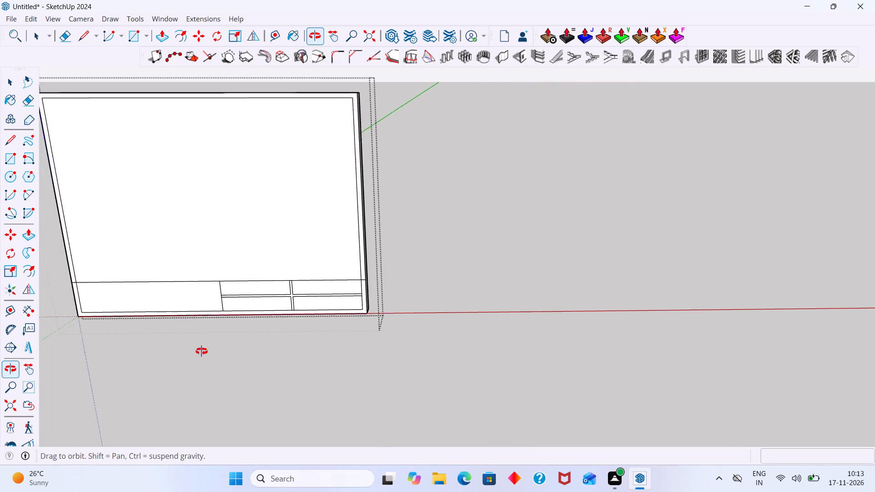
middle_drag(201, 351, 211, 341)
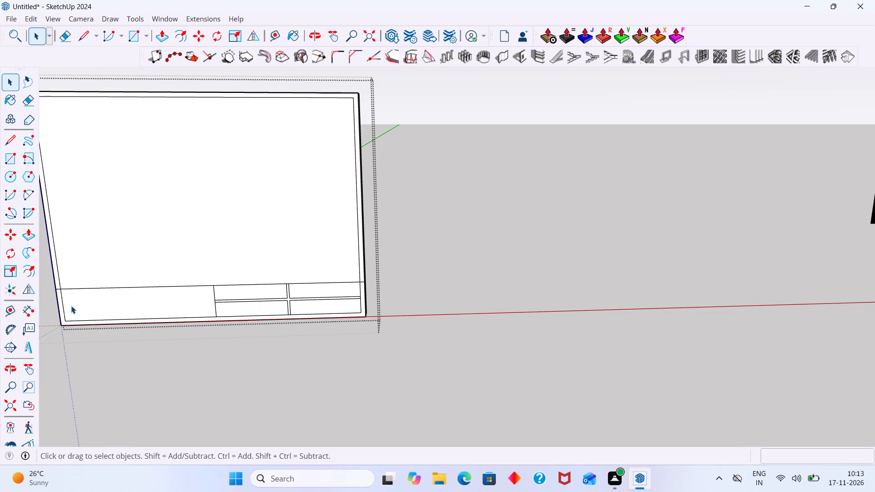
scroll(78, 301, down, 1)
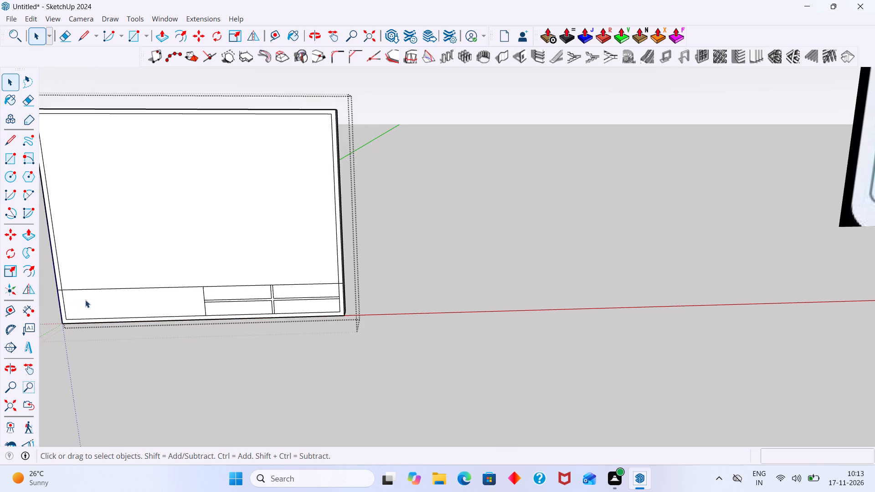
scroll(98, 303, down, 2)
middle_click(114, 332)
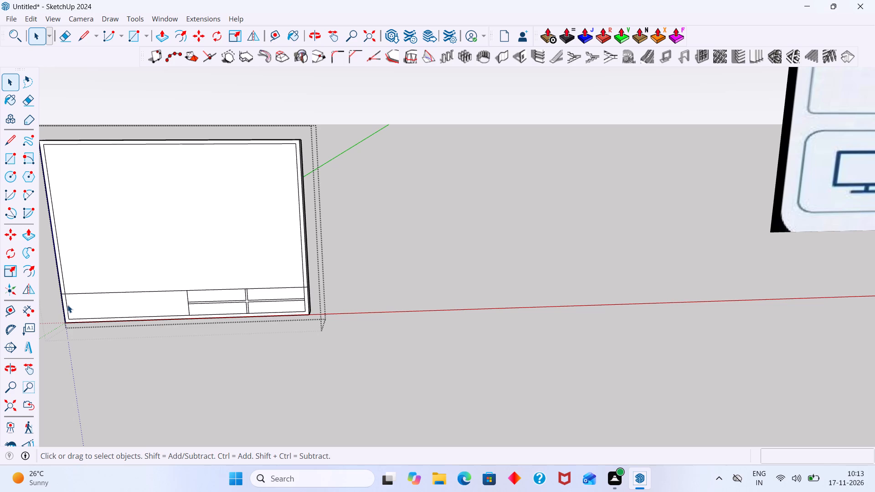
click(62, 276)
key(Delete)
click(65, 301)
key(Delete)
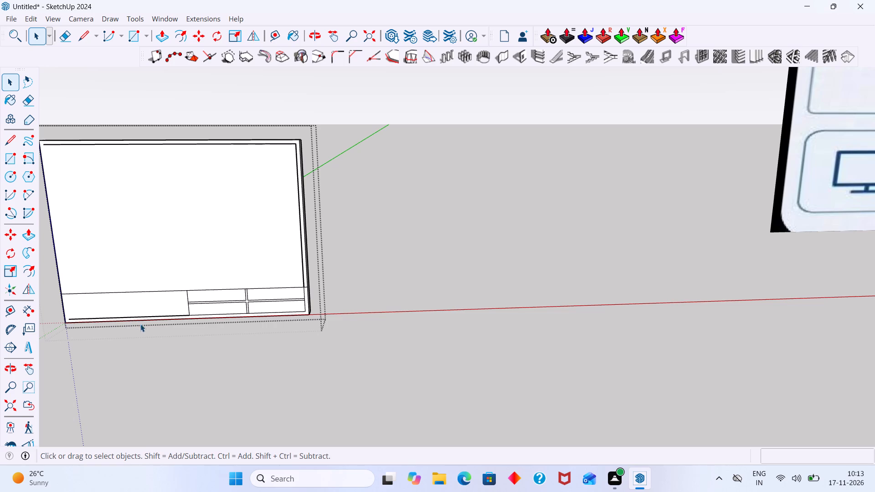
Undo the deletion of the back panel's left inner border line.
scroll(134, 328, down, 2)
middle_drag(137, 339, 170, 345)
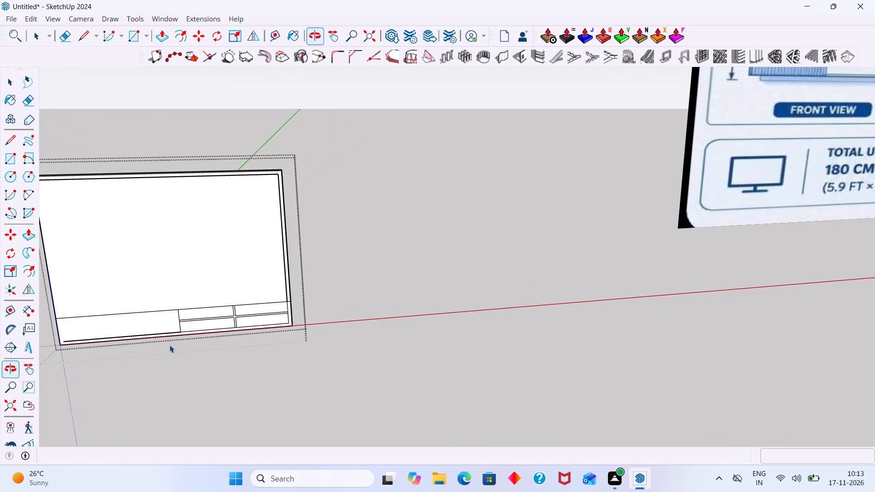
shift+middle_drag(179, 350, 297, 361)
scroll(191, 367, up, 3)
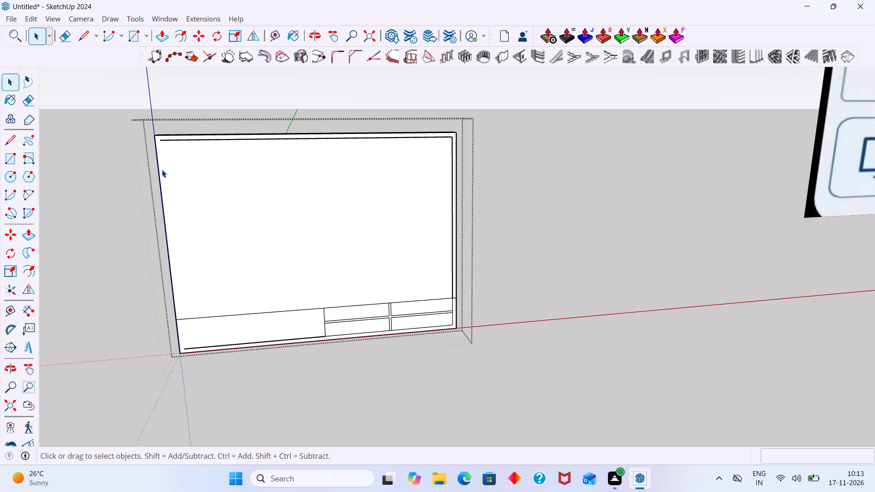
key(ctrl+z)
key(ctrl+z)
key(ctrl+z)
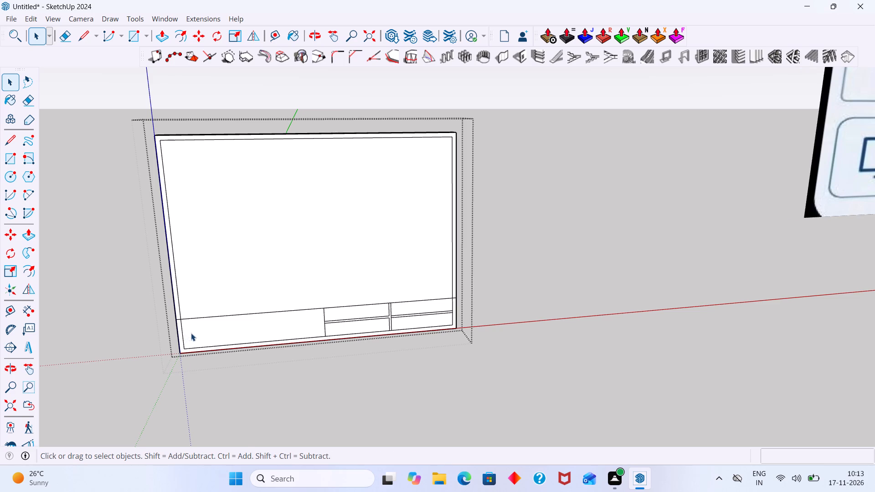
Erase the short end of the bottom strip's top line that crosses the back panel's left border.
key(e)
scroll(188, 341, up, 6)
drag(173, 301, 172, 312)
scroll(204, 327, down, 5)
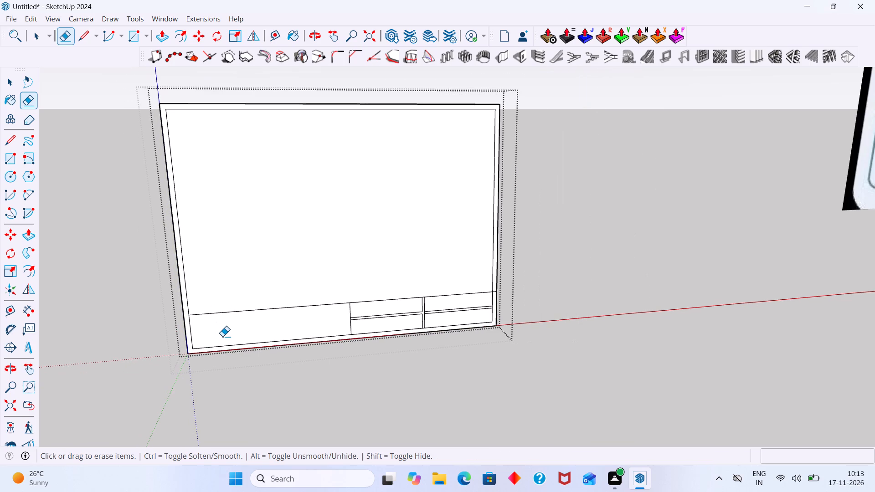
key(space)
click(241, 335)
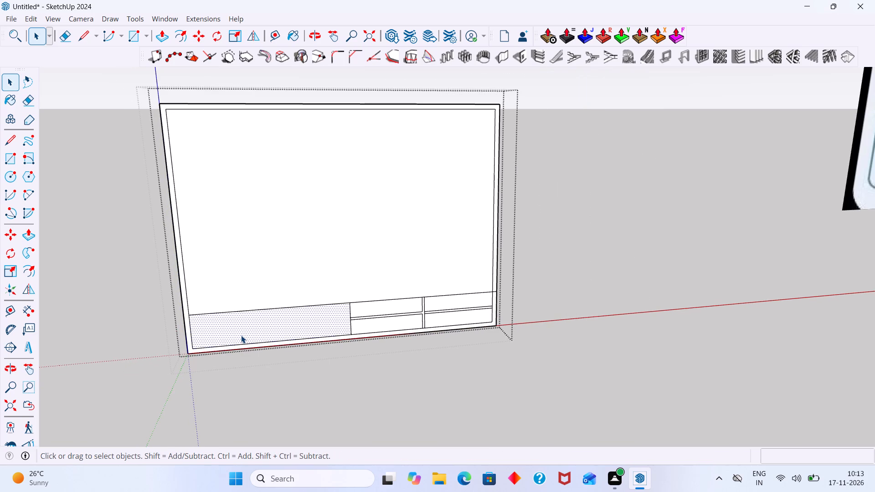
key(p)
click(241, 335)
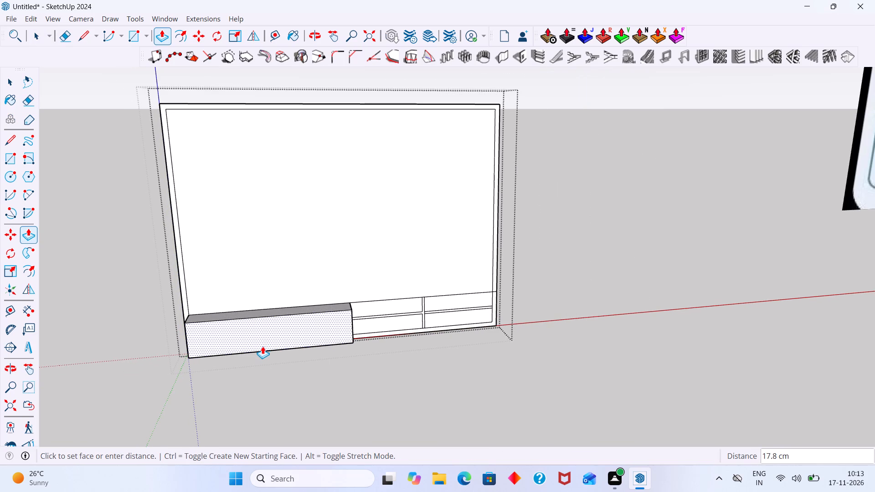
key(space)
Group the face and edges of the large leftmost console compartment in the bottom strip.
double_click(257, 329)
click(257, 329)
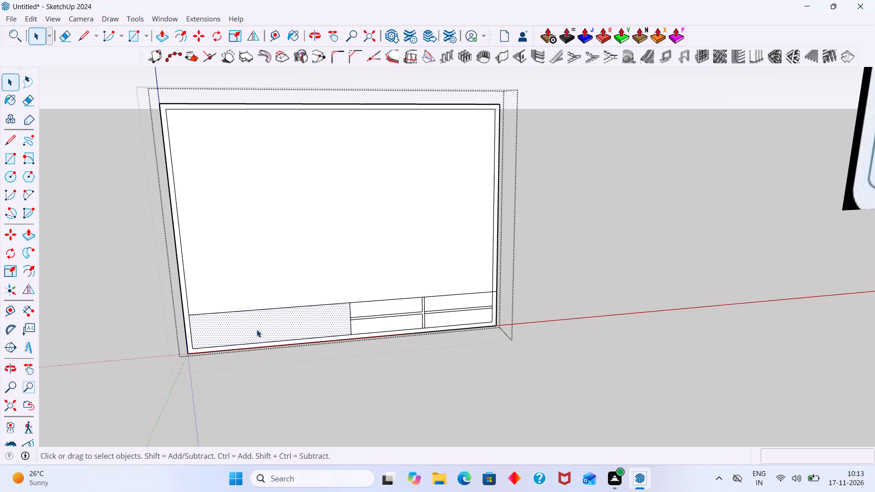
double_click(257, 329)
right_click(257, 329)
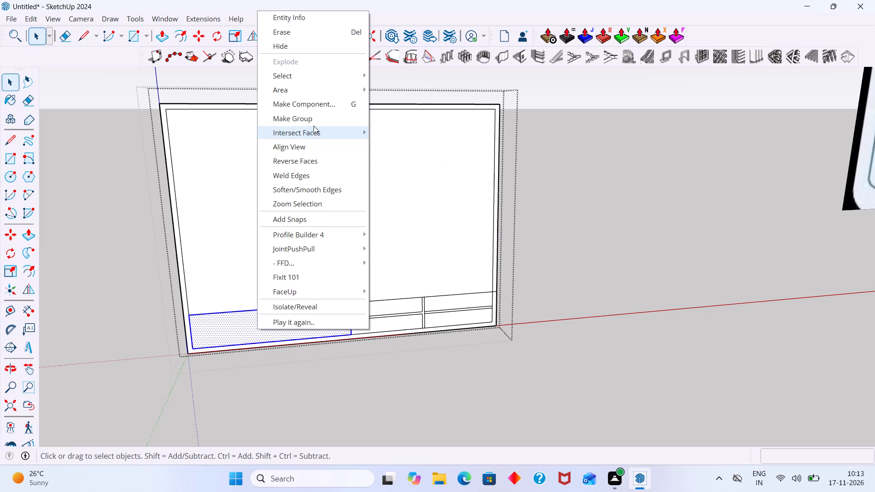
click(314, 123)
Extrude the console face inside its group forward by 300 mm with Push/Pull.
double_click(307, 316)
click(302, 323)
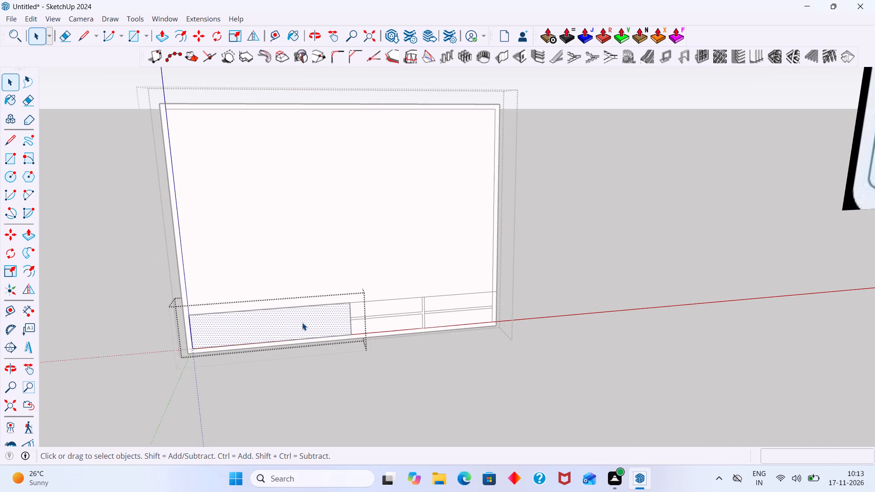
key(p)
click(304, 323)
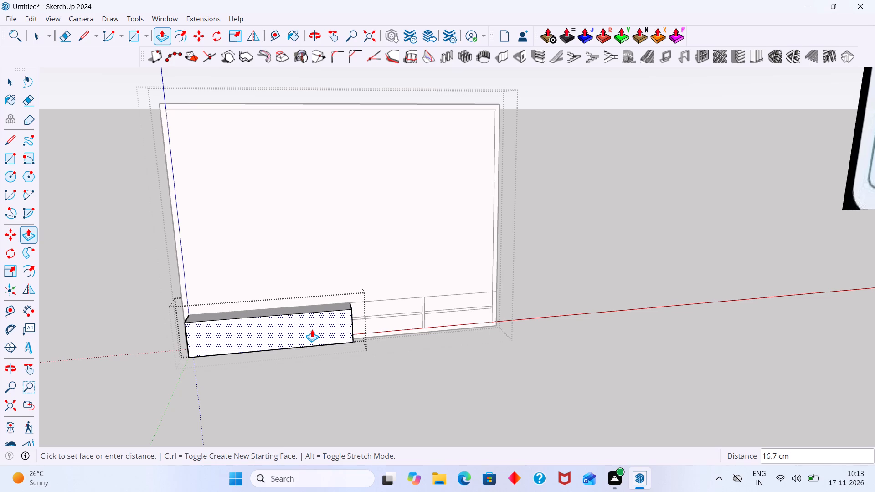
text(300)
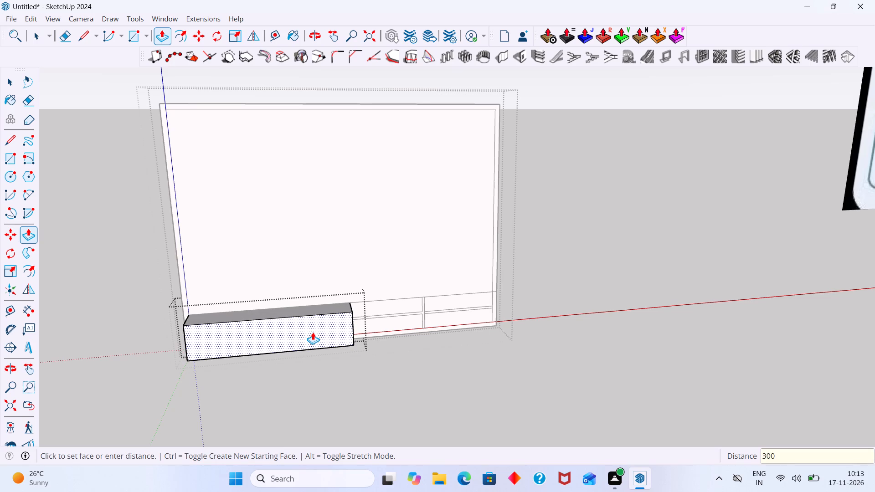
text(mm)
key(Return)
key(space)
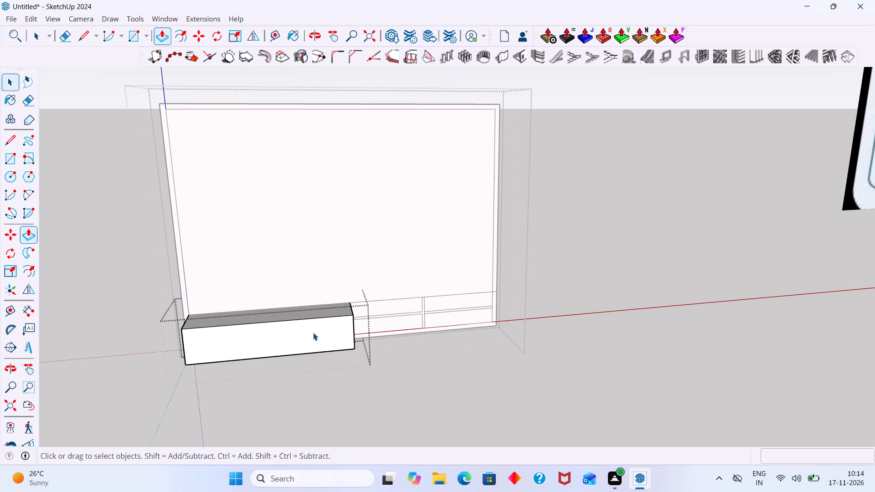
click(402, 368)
Examine the extruded console block and its side where it meets the middle drawer compartments.
scroll(345, 353, down, 2)
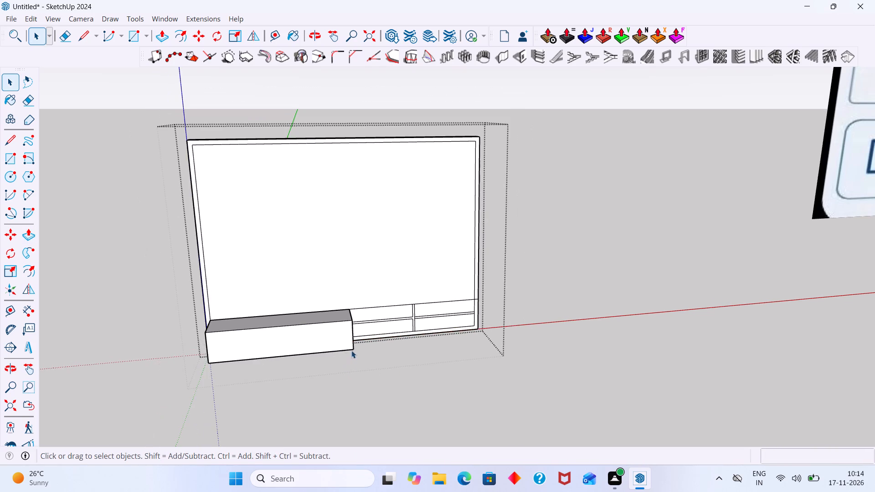
middle_drag(348, 351, 206, 325)
scroll(384, 320, up, 2)
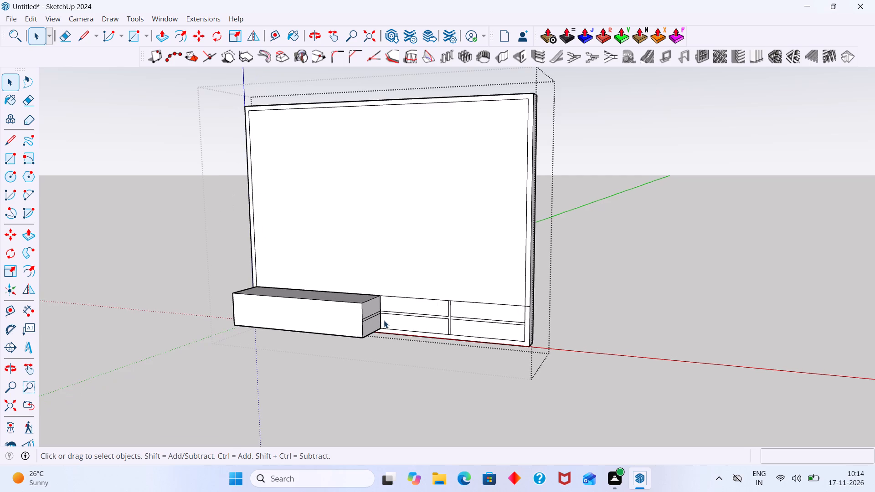
scroll(359, 310, up, 5)
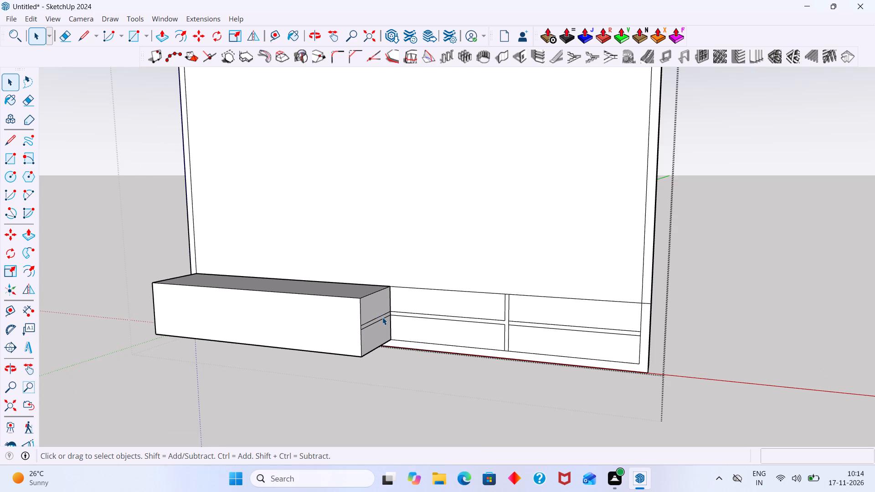
scroll(394, 344, down, 4)
middle_drag(406, 371, 485, 390)
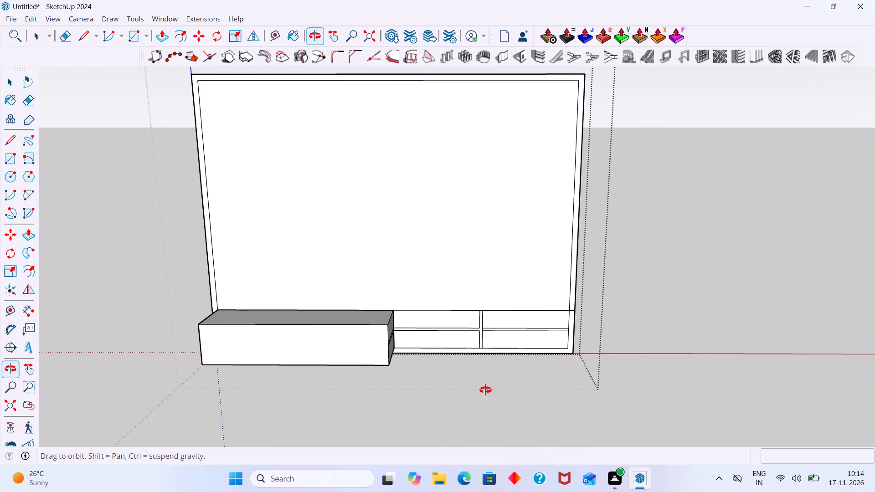
middle_drag(485, 390, 476, 370)
scroll(376, 339, up, 1)
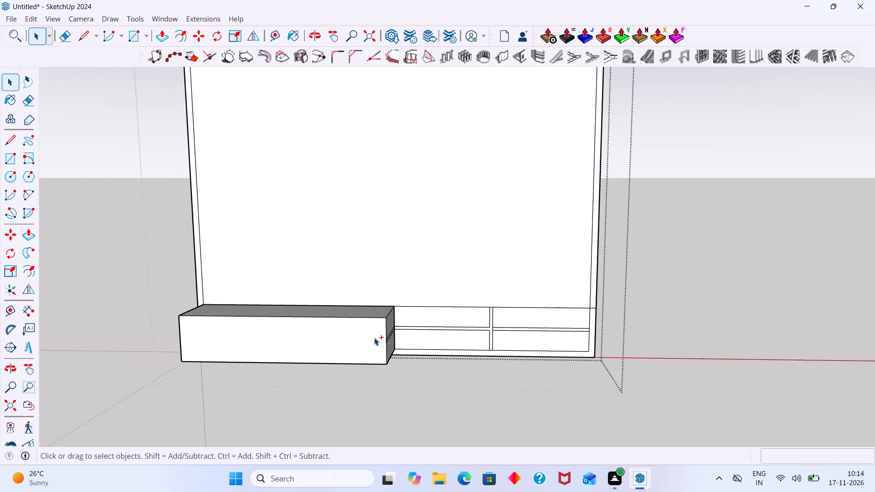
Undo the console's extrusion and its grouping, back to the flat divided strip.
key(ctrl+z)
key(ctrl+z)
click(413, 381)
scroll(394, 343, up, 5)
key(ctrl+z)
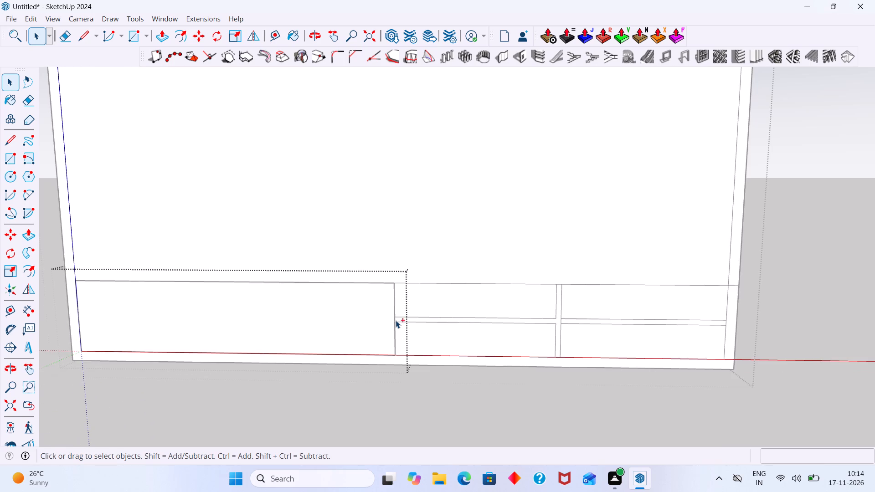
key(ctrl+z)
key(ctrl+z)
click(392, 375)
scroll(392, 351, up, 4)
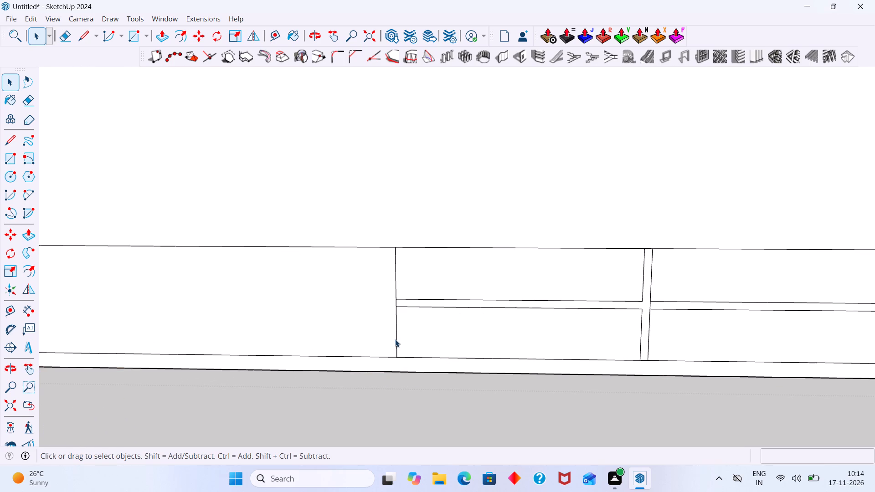
Weld the vertical edge segments between the large console compartment and the adjoining drawer compartments into one line.
click(396, 339)
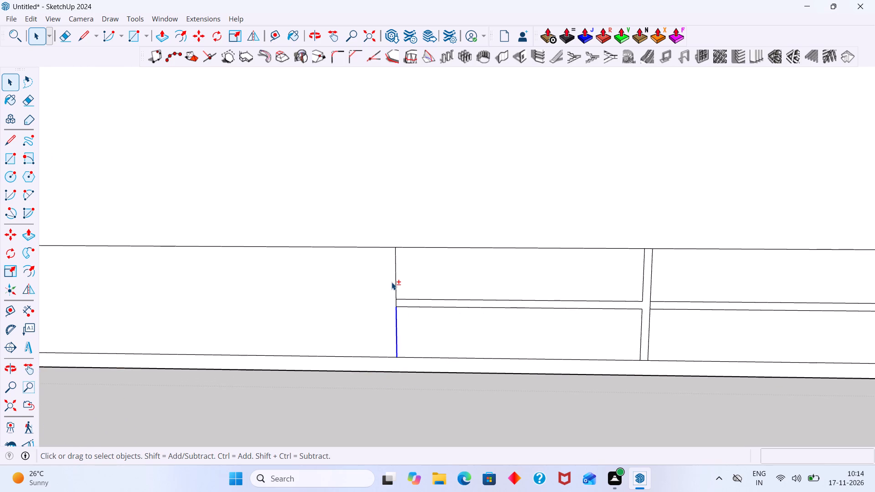
shift+click(396, 273)
shift+scroll(392, 311, up, 4)
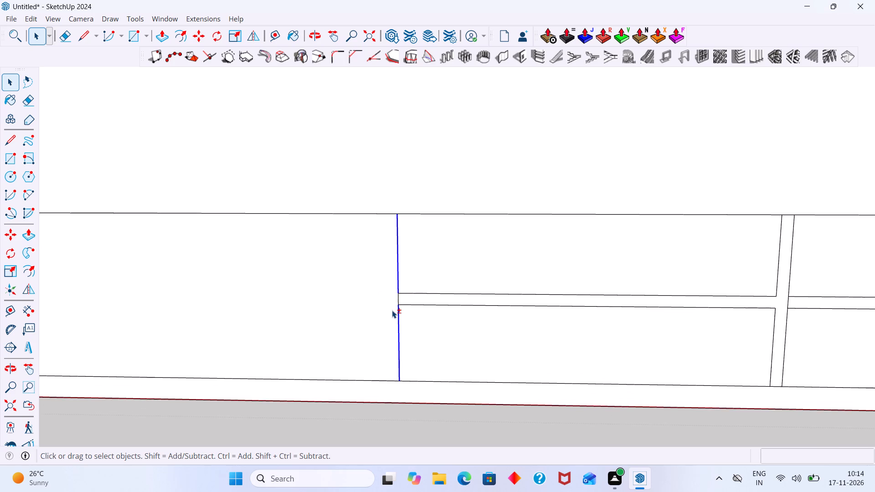
shift+click(397, 297)
right_click(397, 298)
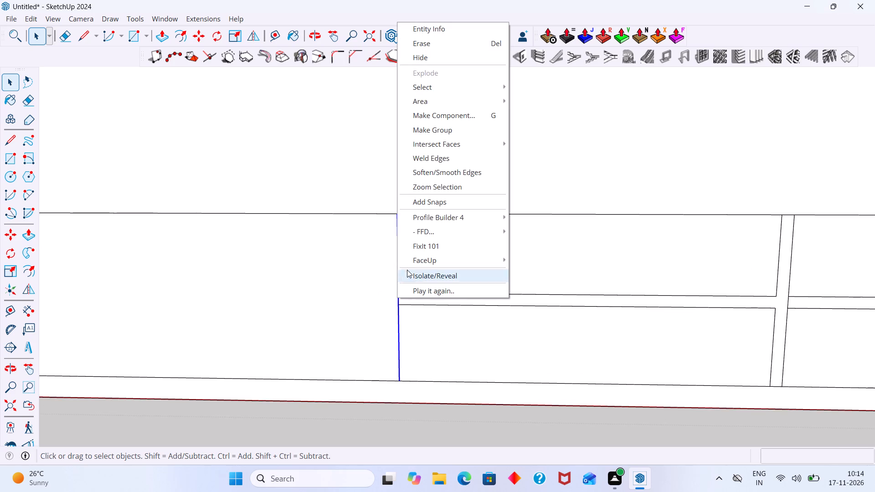
click(441, 159)
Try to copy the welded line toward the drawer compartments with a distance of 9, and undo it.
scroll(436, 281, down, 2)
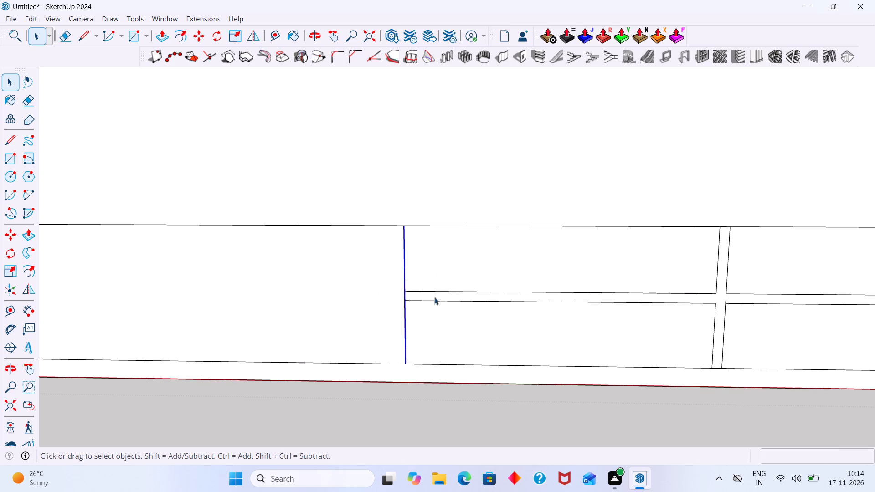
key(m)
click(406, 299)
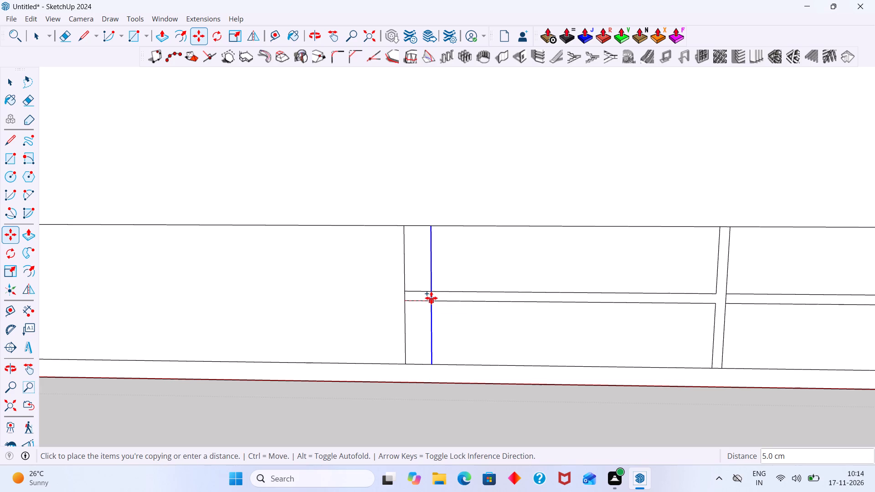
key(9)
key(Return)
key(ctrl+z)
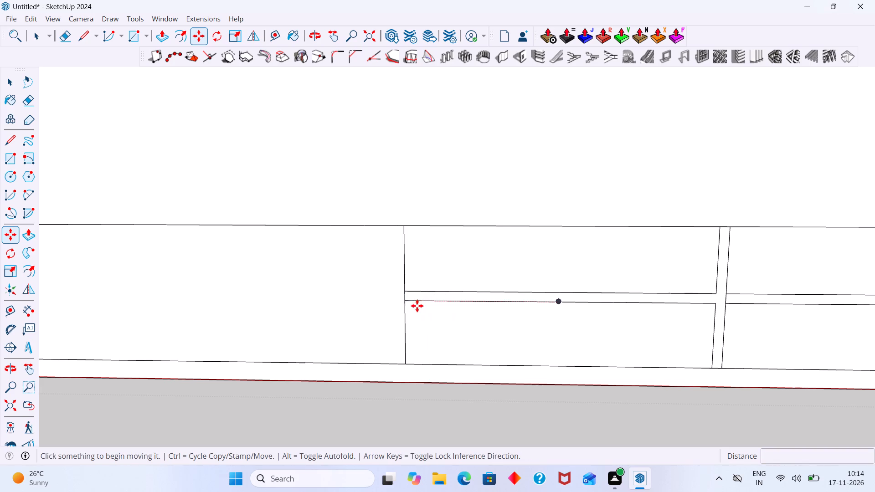
Copy the welded vertical line 9 mm toward the drawer compartments.
click(404, 309)
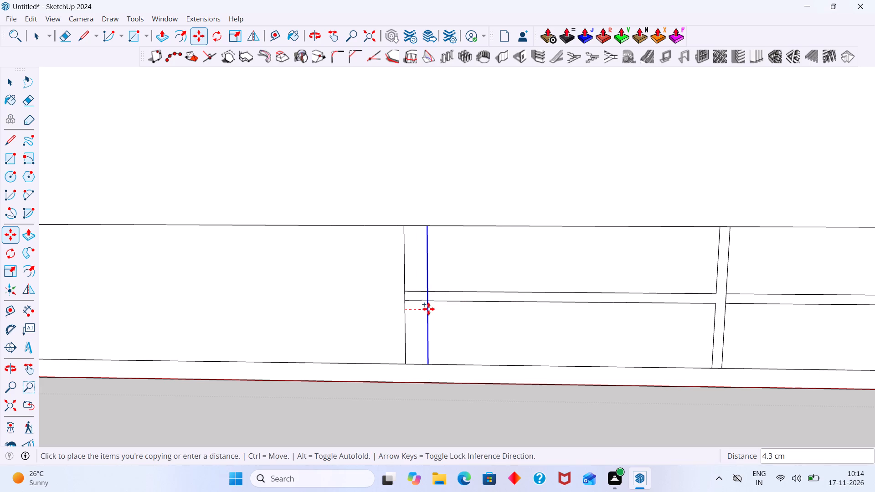
text(9mm)
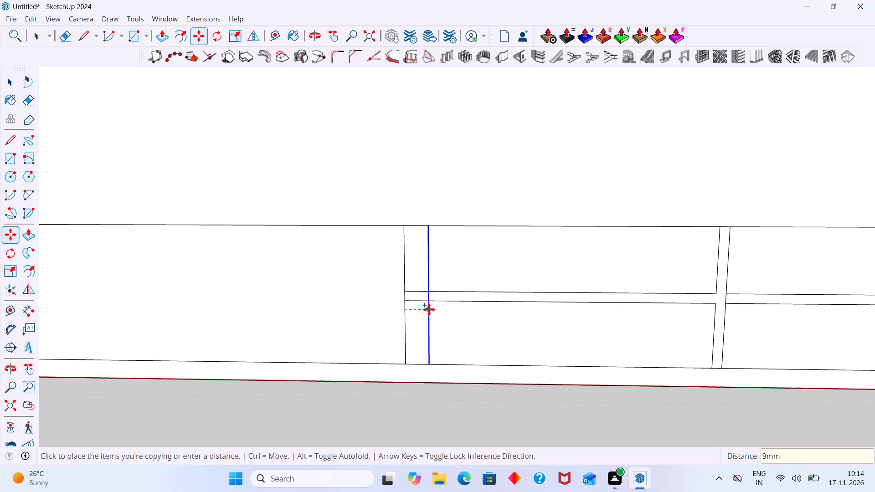
key(Return)
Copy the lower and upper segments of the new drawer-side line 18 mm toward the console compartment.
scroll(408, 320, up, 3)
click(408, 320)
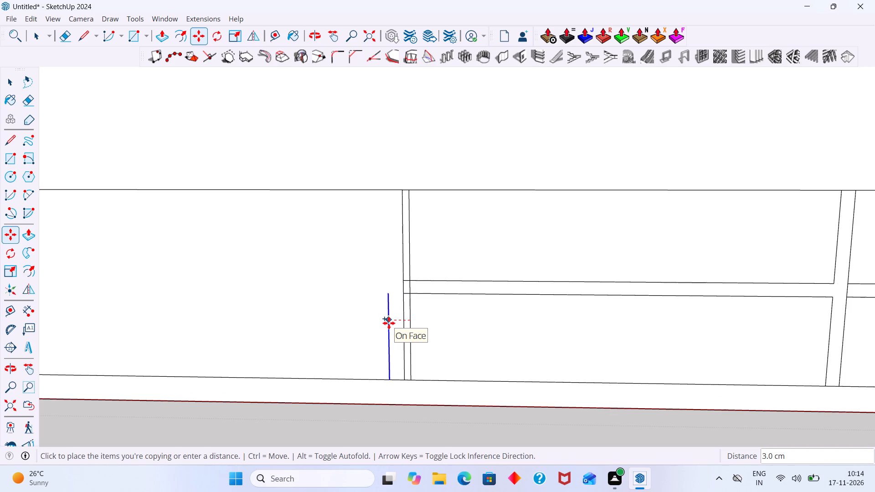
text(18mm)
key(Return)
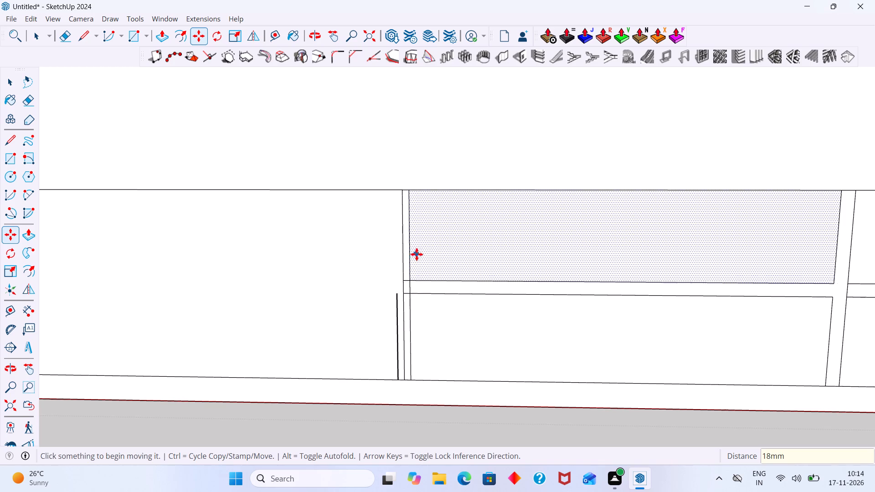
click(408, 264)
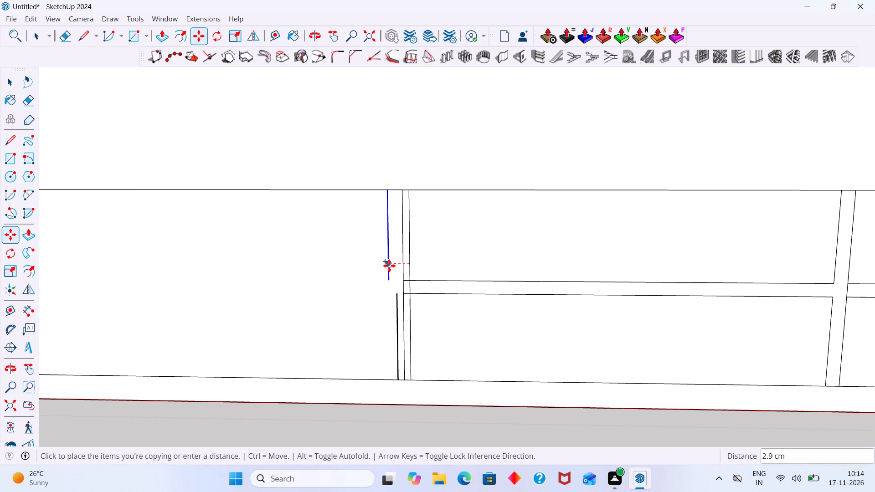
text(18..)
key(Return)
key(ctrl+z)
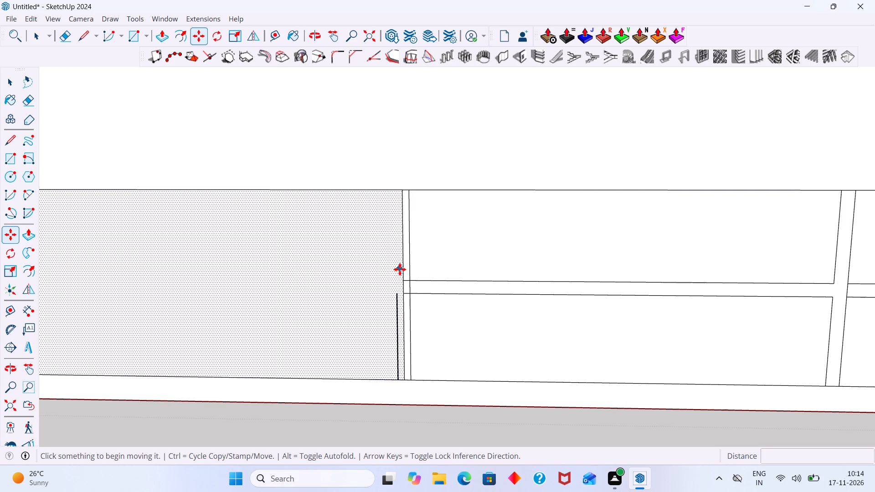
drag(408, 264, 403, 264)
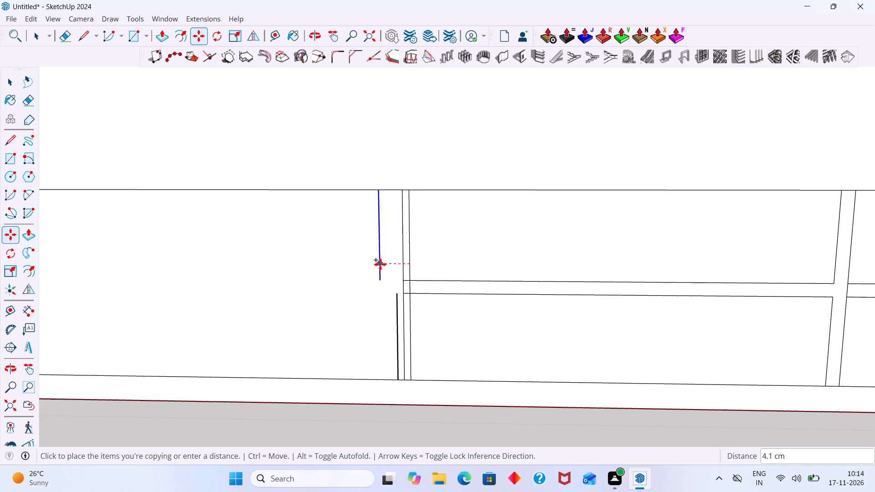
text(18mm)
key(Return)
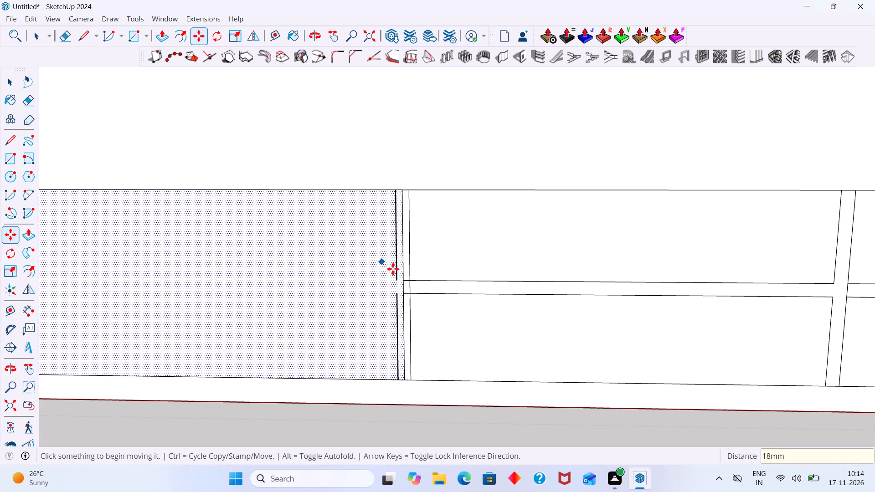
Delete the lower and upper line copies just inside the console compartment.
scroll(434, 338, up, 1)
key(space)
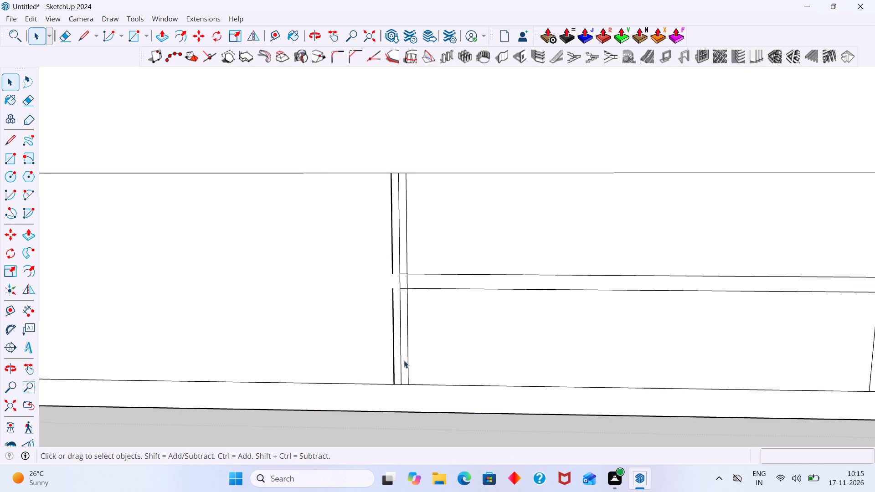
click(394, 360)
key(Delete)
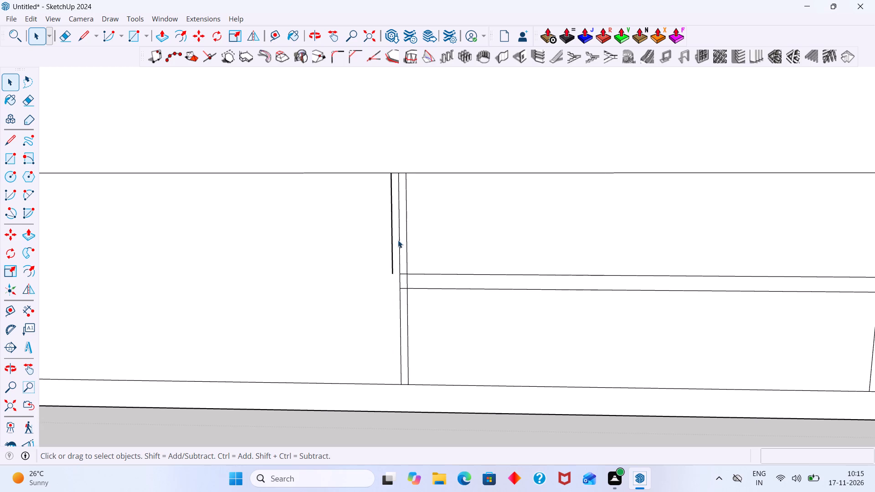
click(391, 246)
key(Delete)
Weld the three segments of the console compartment's vertical edge beside the drawers into one line.
double_click(397, 248)
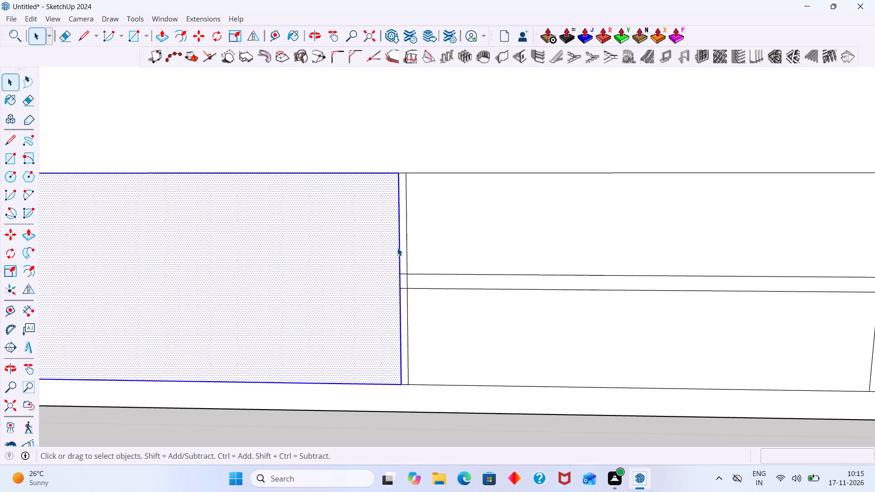
click(396, 260)
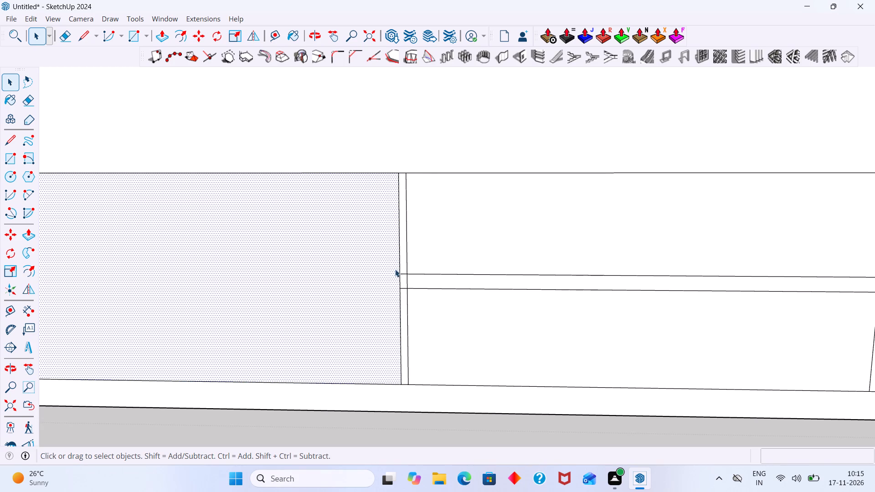
click(399, 281)
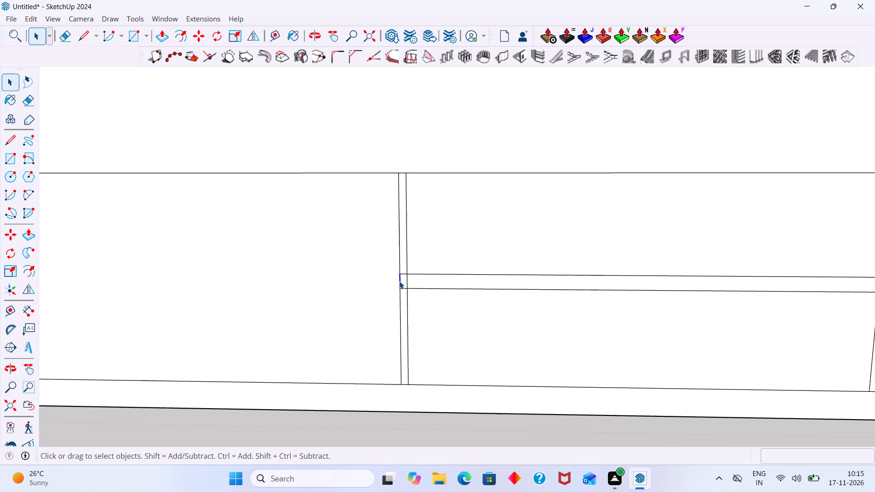
click(399, 269)
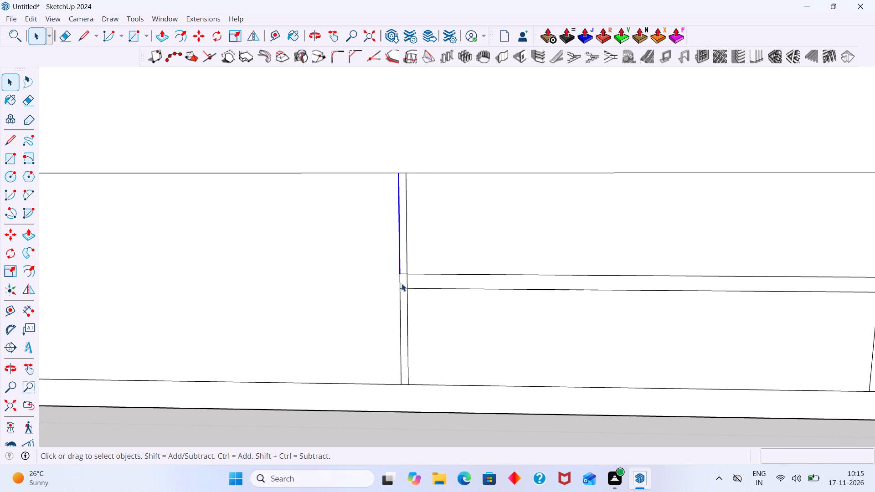
click(408, 278)
click(400, 253)
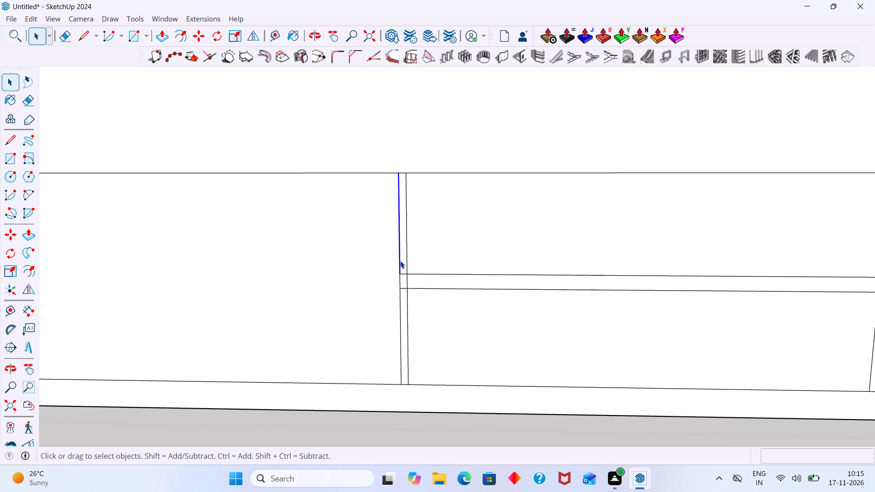
shift+click(400, 282)
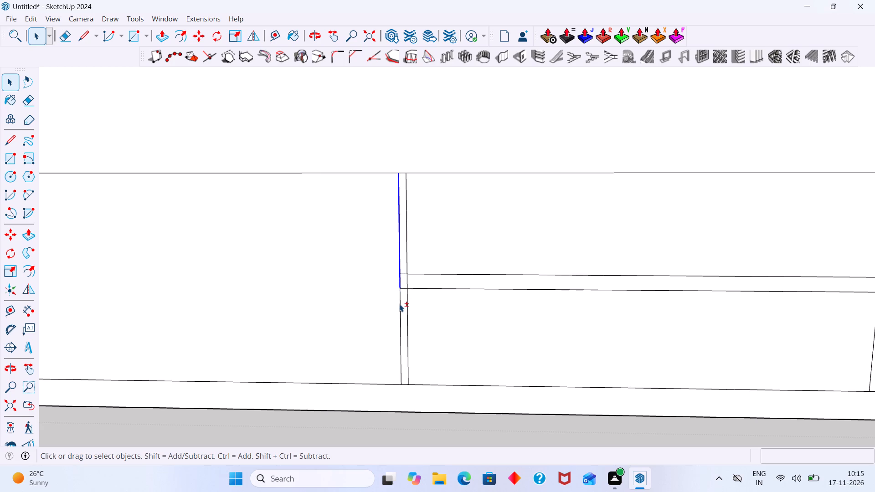
shift+click(399, 304)
right_click(400, 302)
click(441, 131)
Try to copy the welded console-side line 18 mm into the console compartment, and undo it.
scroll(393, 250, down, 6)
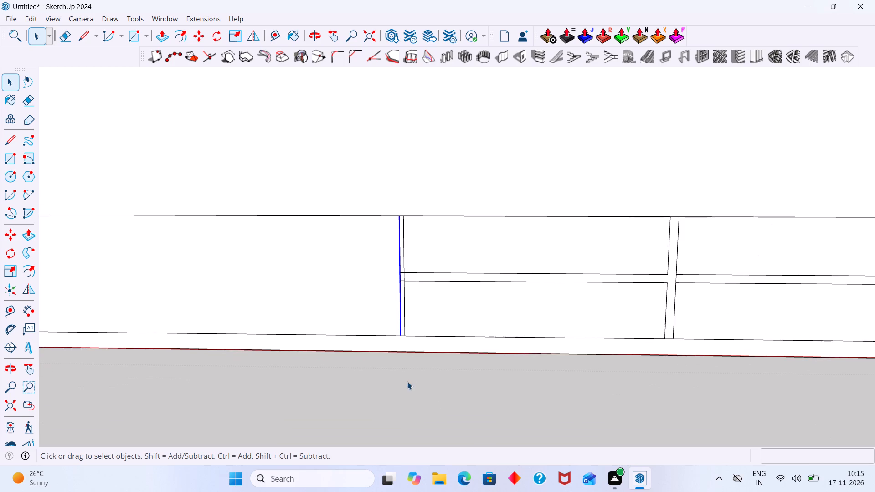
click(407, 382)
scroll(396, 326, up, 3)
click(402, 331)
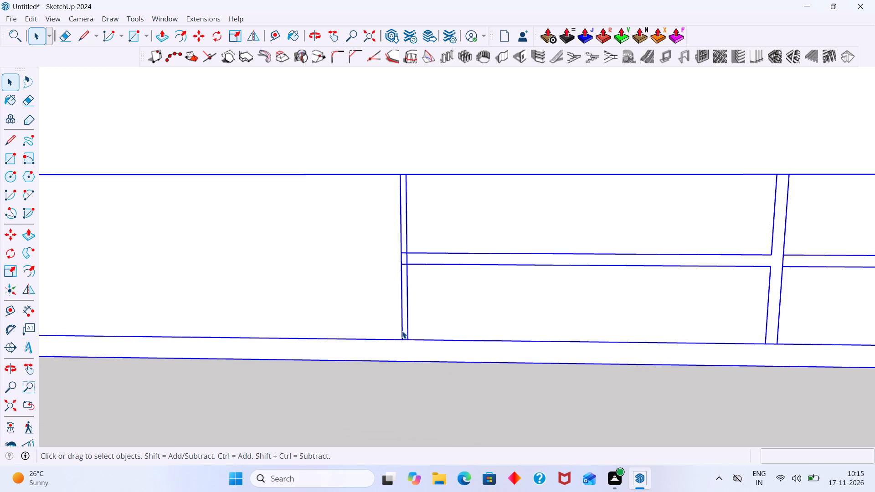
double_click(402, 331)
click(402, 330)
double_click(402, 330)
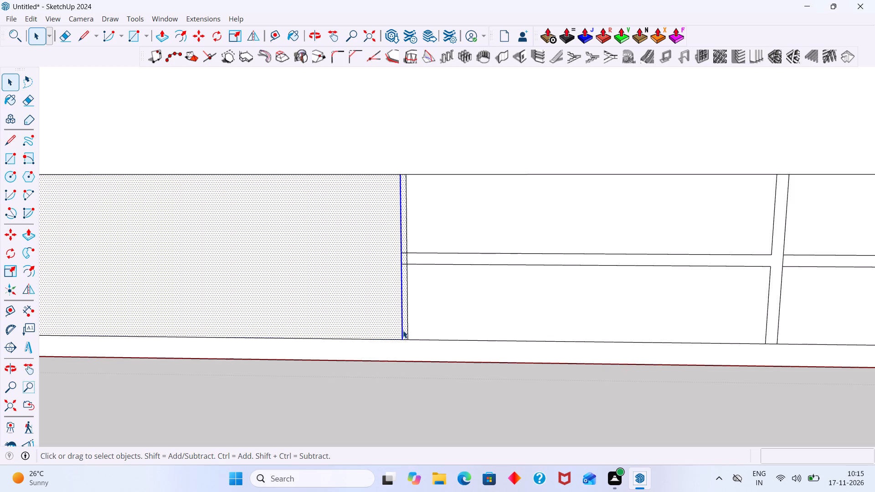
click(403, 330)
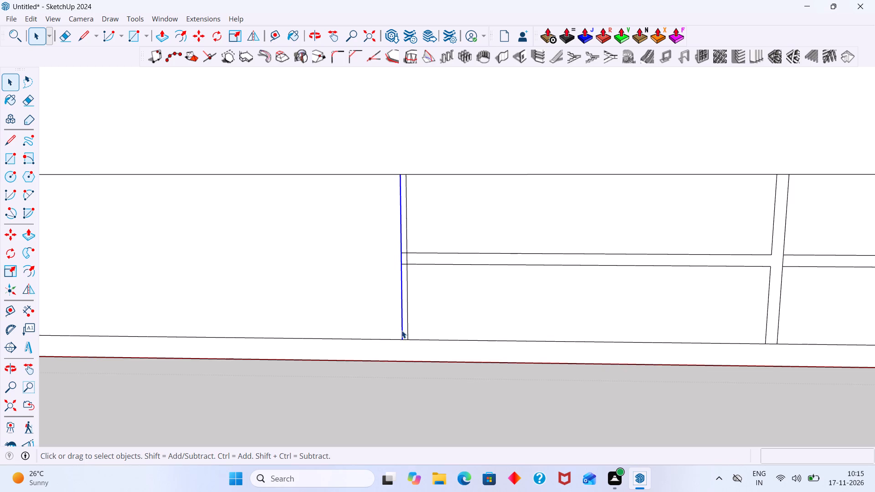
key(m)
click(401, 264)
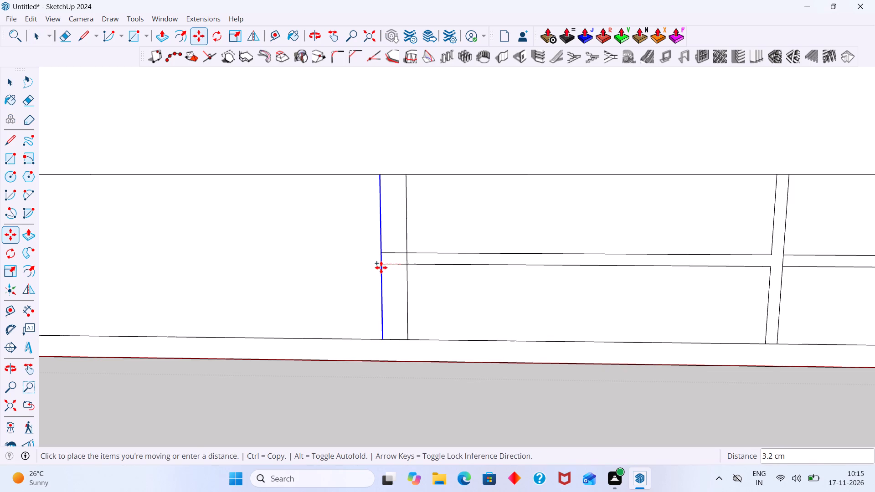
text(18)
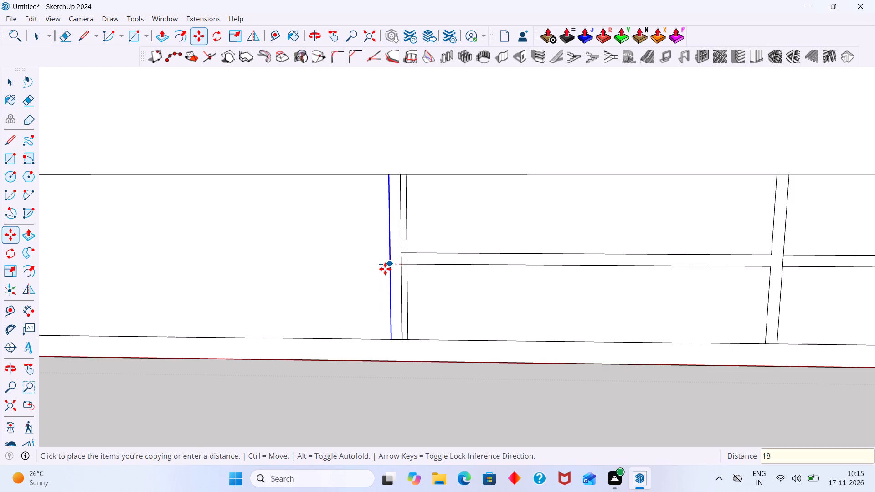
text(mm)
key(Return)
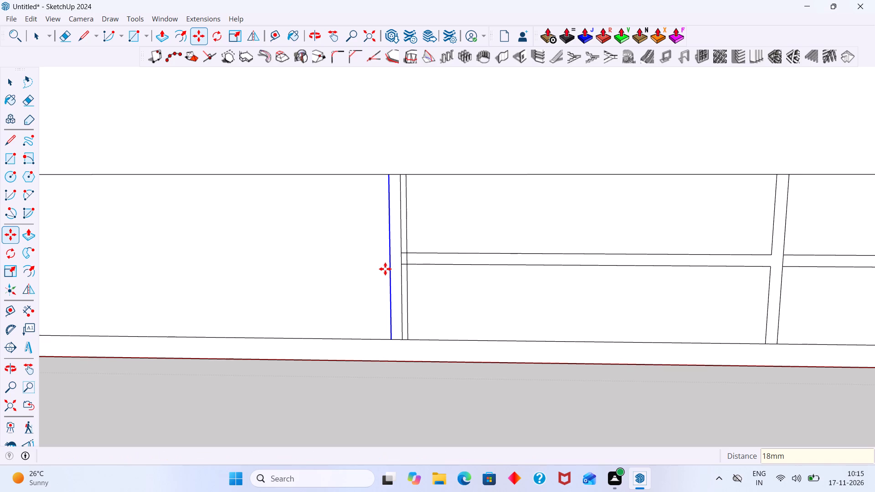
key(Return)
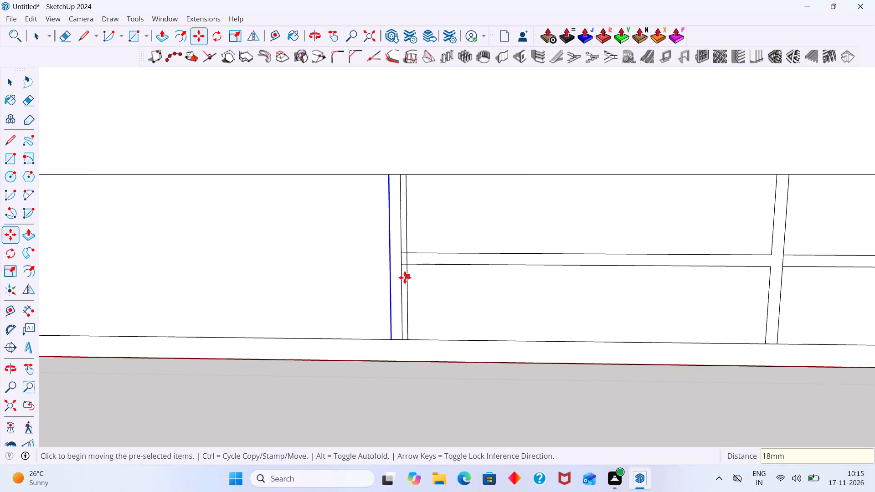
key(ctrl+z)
Copy the welded console-side line 9 mm into the console compartment.
click(401, 282)
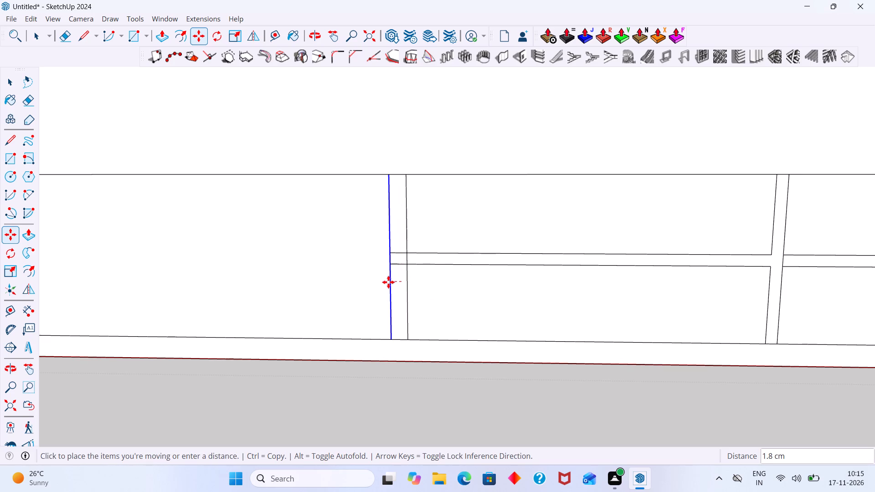
key(9)
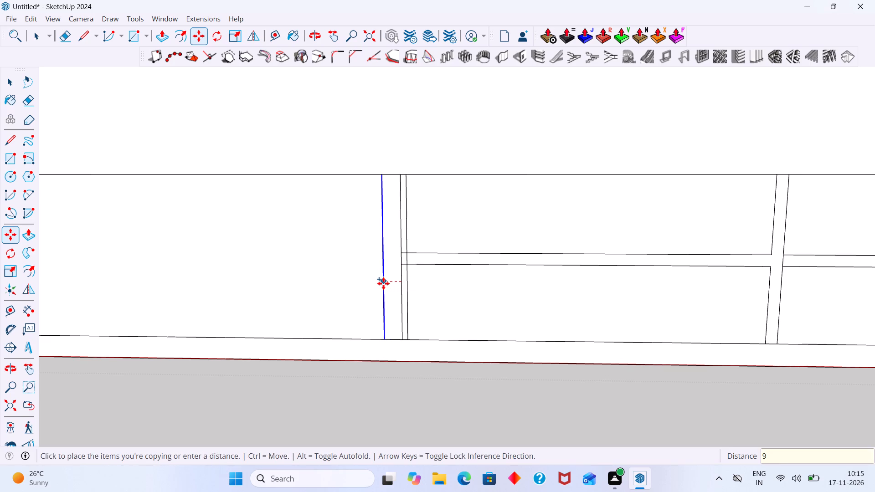
text(mmm)
key(BackSpace)
key(Return)
key(space)
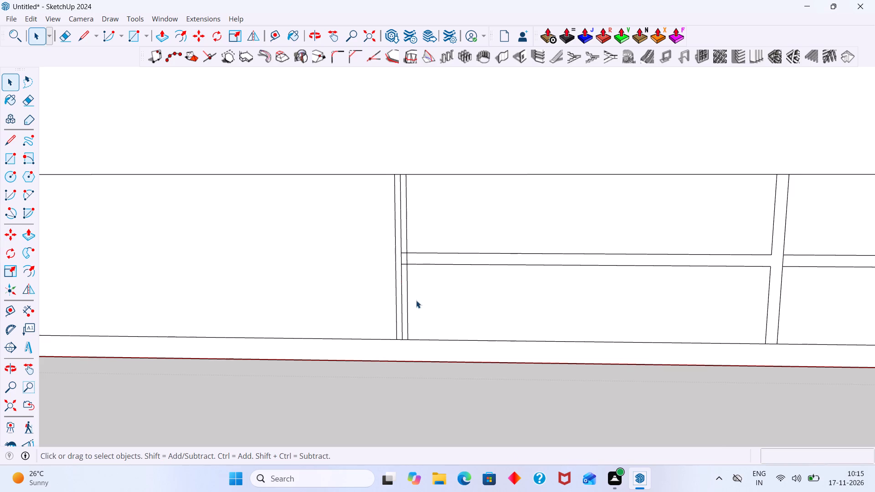
scroll(419, 318, down, 4)
click(417, 365)
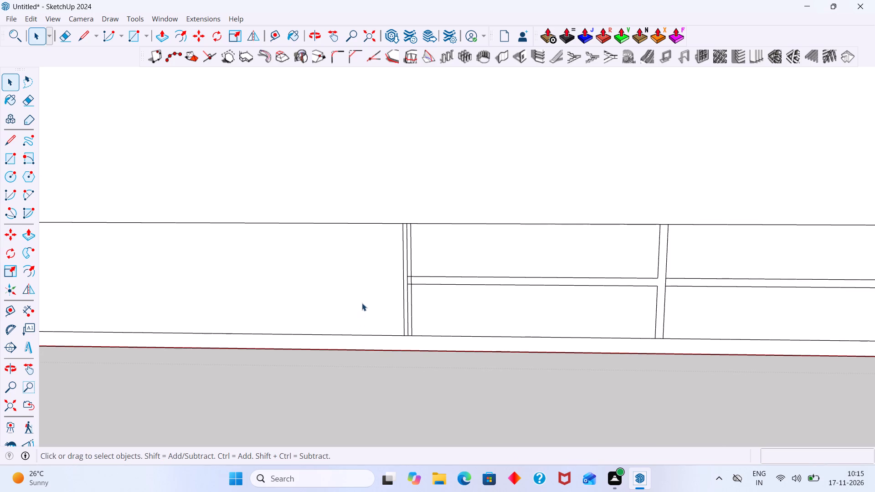
Erase the middle line and crossing stubs inside the console-drawer divider, plus the short segment closing off the horizontal drawer divider.
key(e)
scroll(407, 287, up, 8)
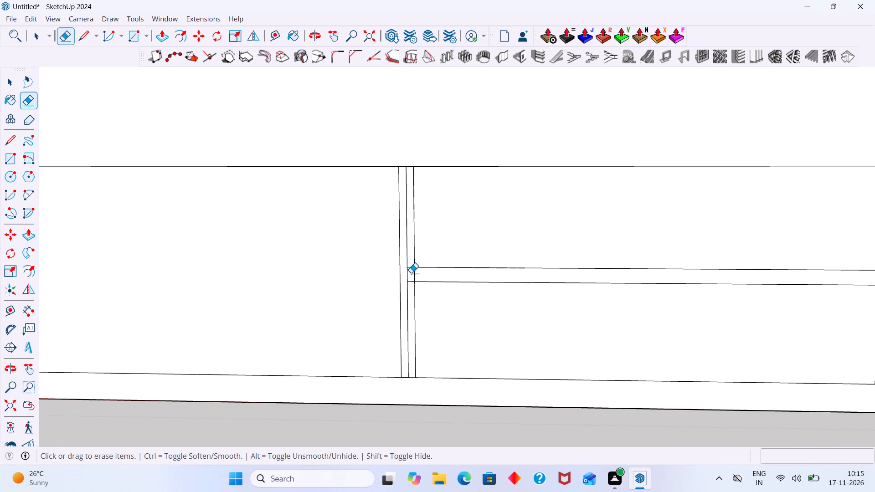
scroll(411, 273, up, 2)
drag(408, 245, 404, 256)
drag(413, 254, 404, 288)
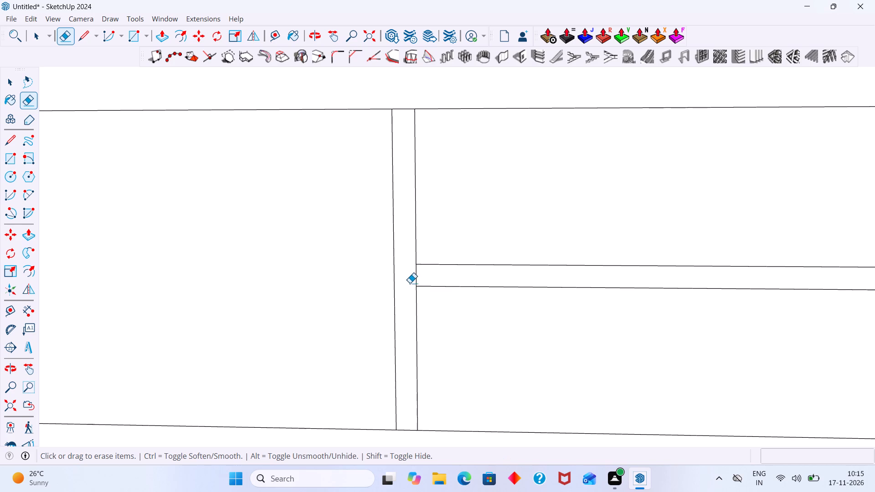
drag(422, 279, 412, 278)
scroll(422, 281, down, 3)
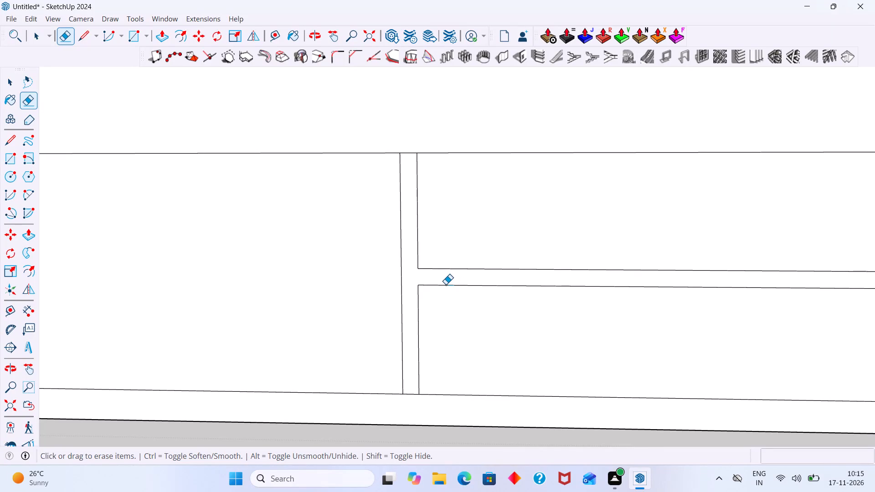
scroll(446, 284, down, 2)
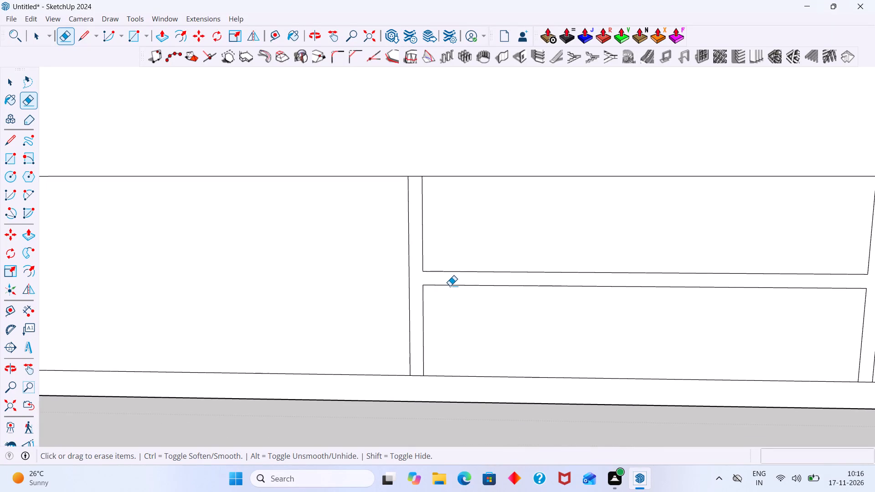
key(space)
Weld all segments of the bottom strip's top edge, from the console compartment across the drawers to the outer frame, into one line.
scroll(449, 304, down, 11)
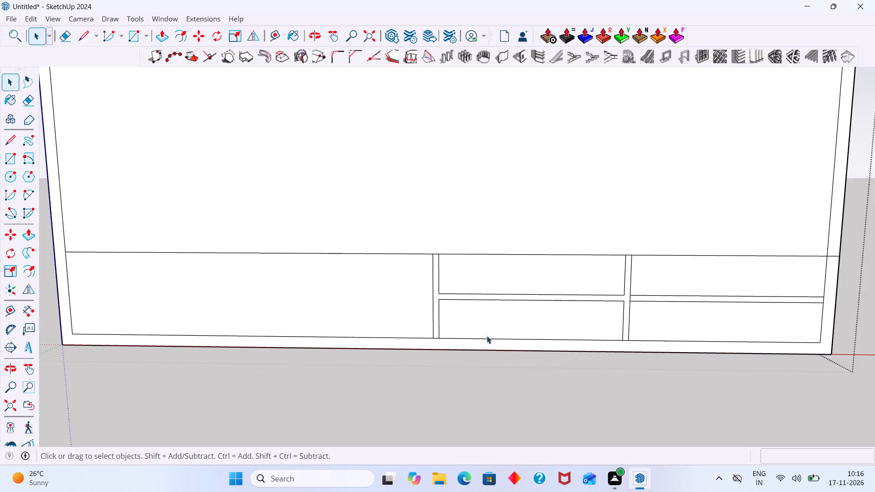
scroll(492, 347, down, 4)
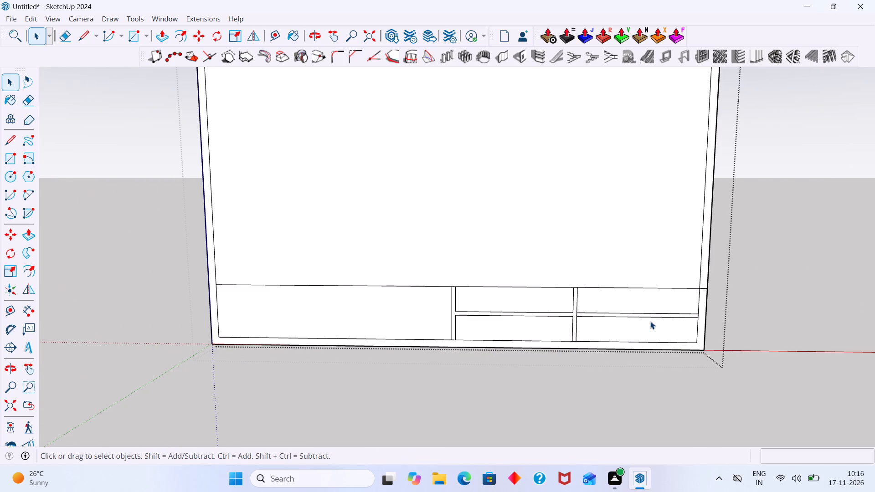
scroll(254, 287, up, 5)
click(256, 283)
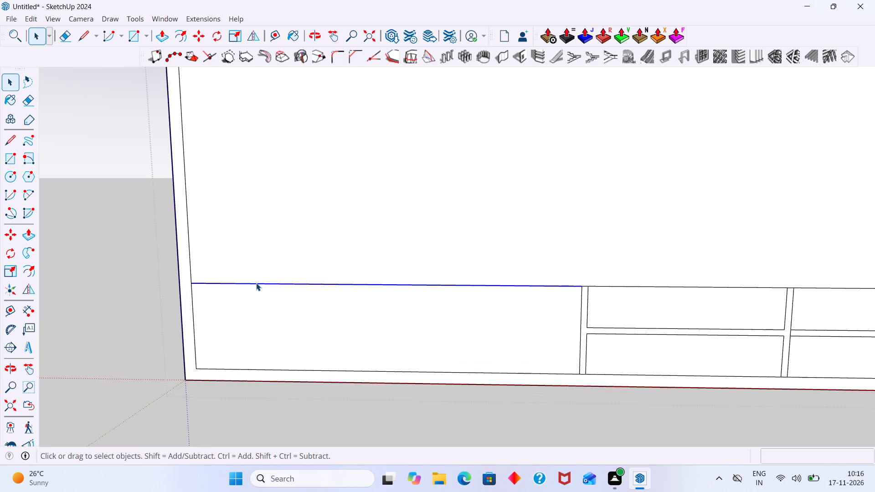
shift+scroll(600, 315, up, 4)
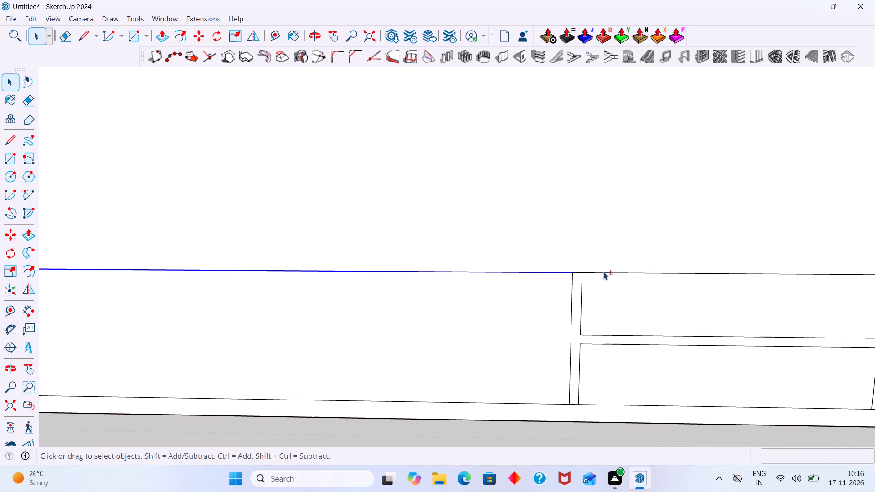
shift+click(603, 272)
shift+click(576, 272)
shift+scroll(597, 281, down, 5)
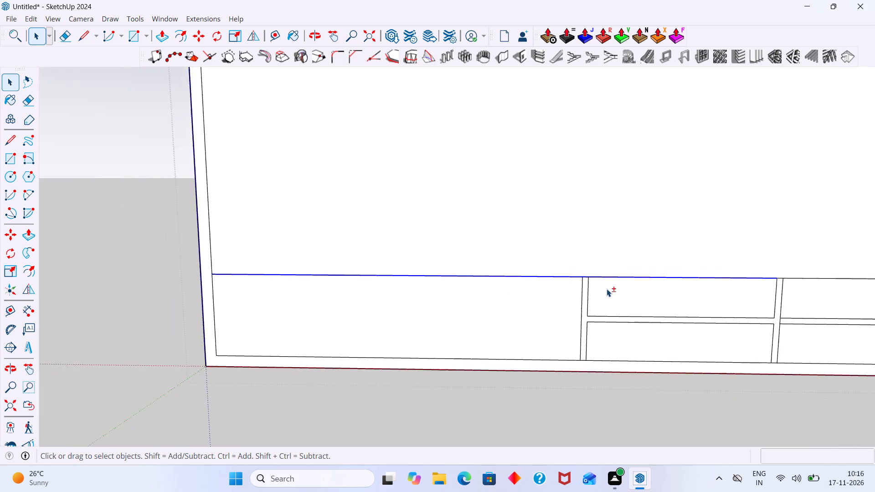
shift+middle_drag(603, 289, 405, 305)
shift+scroll(610, 299, up, 4)
shift+drag(613, 301, 577, 261)
shift+click(598, 279)
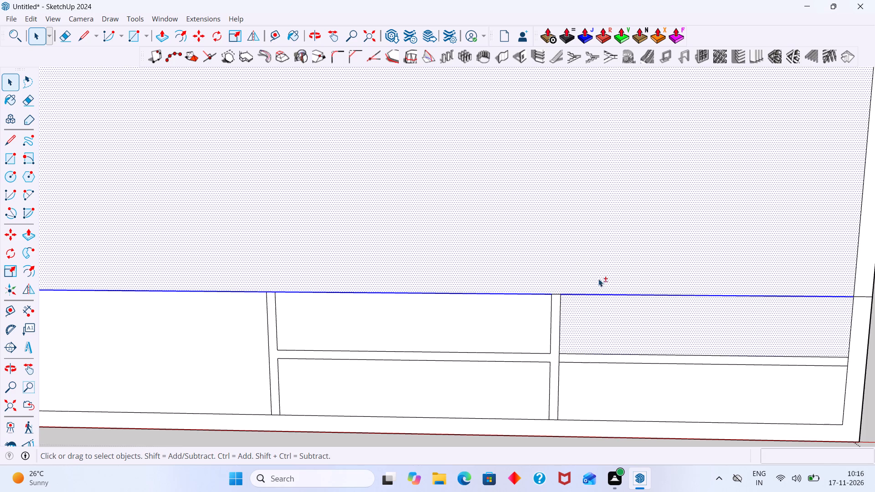
shift+click(601, 311)
shift+click(555, 294)
scroll(599, 297, down, 2)
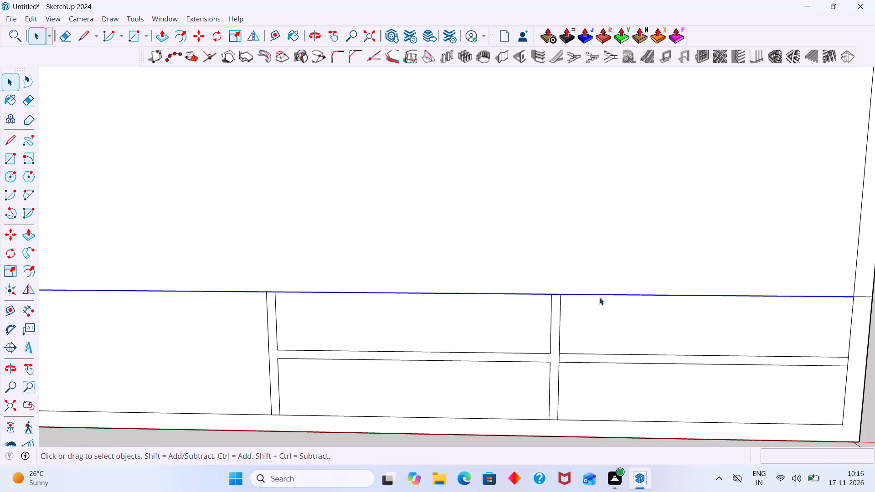
scroll(599, 297, down, 1)
shift+scroll(801, 293, up, 4)
shift+click(795, 297)
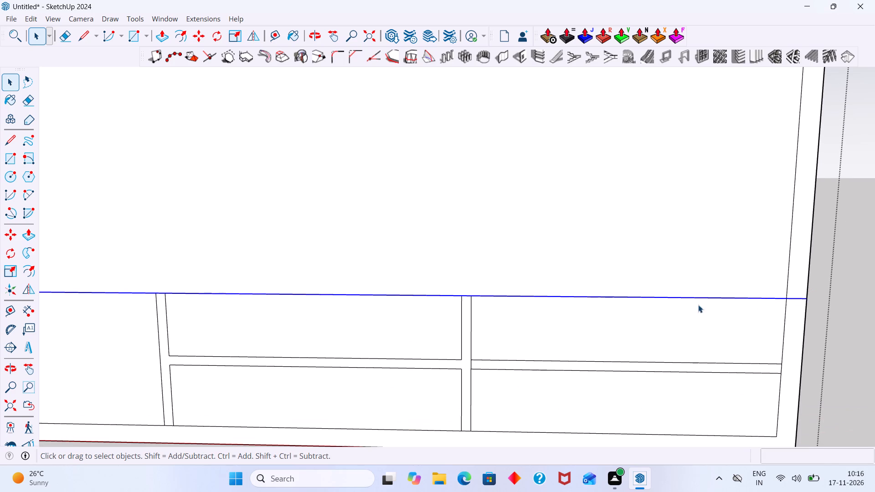
right_click(702, 297)
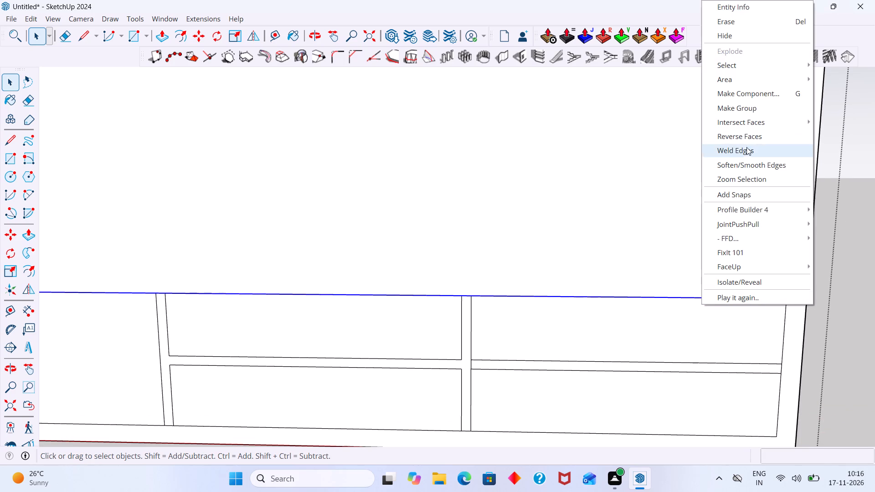
click(742, 154)
Copy the welded top edge of the bottom strip 5 cm upward.
scroll(692, 210, down, 1)
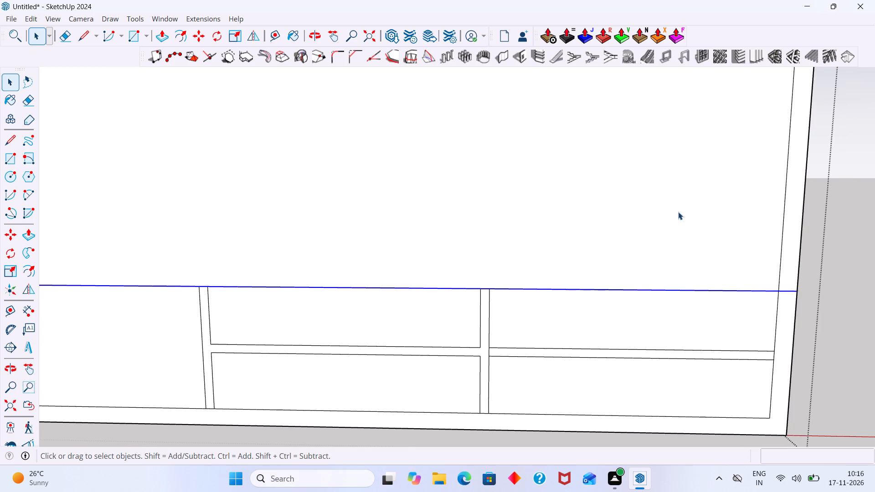
scroll(300, 231, down, 2)
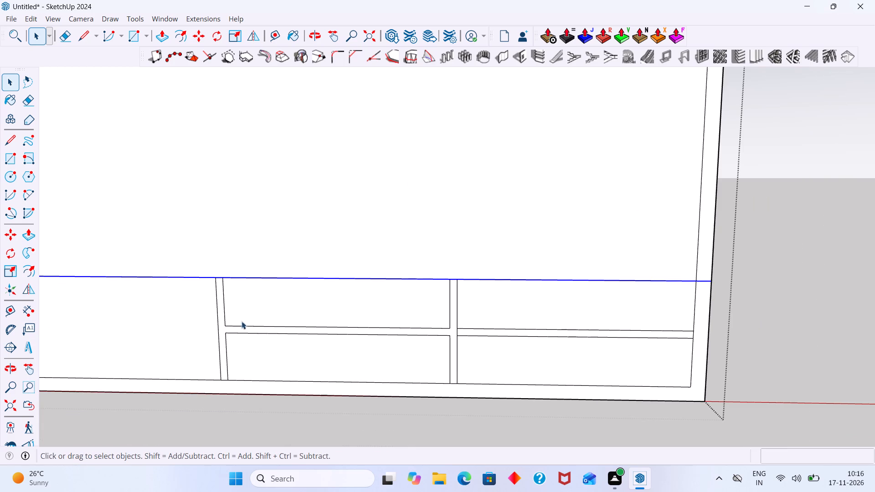
scroll(554, 257, down, 5)
scroll(618, 295, down, 1)
shift+middle_drag(619, 298, 767, 300)
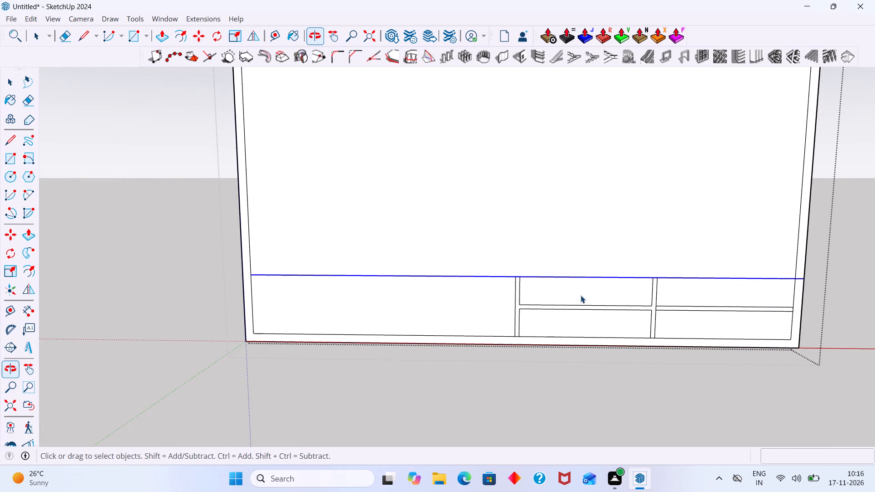
key(m)
scroll(543, 284, up, 4)
click(548, 270)
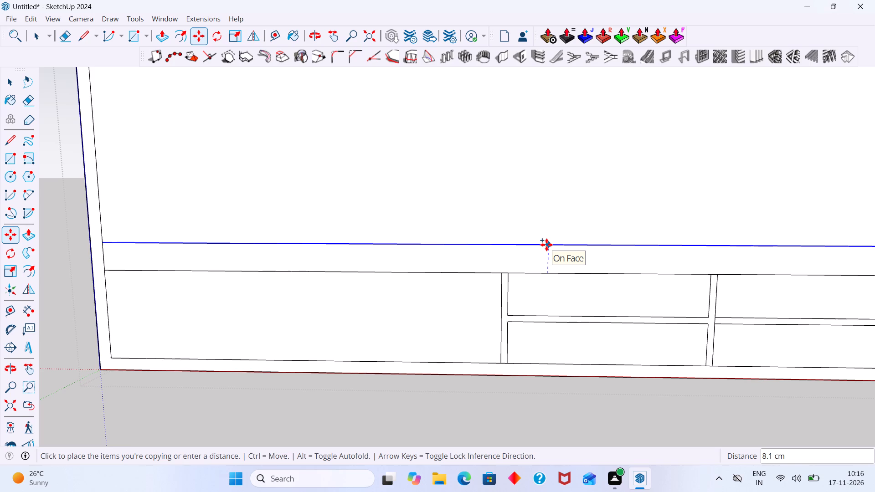
key(5)
key(Return)
key(space)
scroll(537, 259, down, 2)
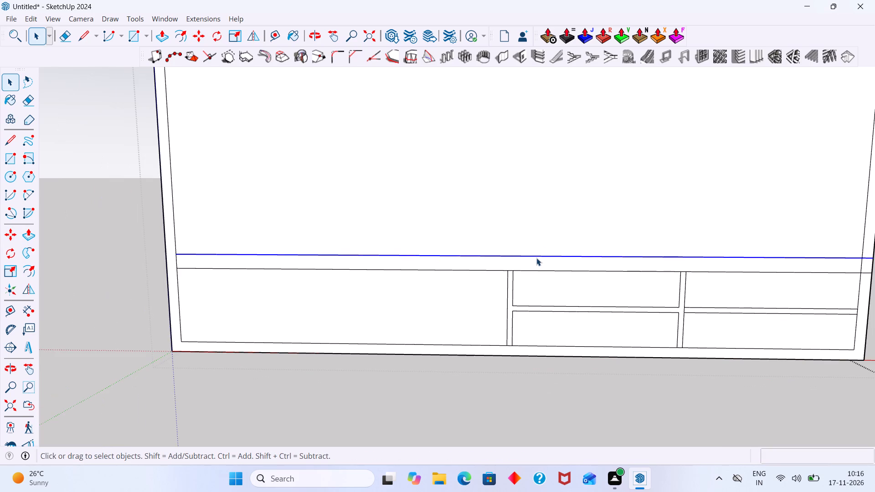
scroll(534, 269, down, 7)
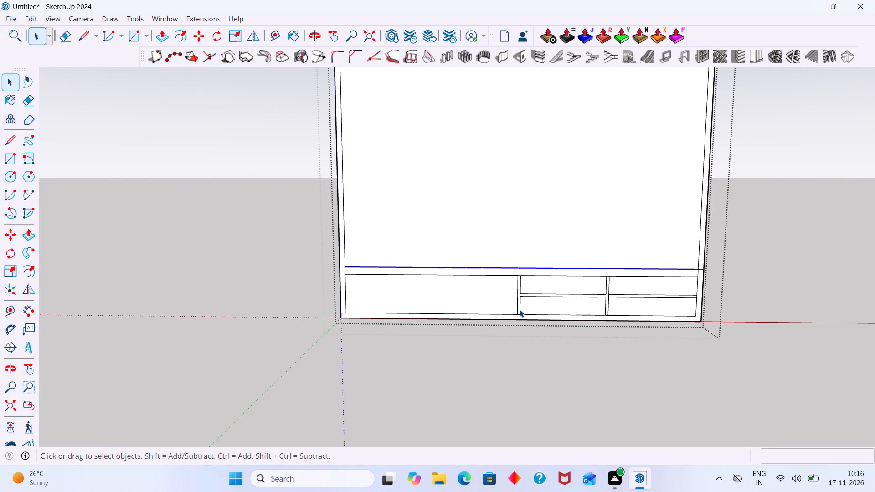
click(482, 351)
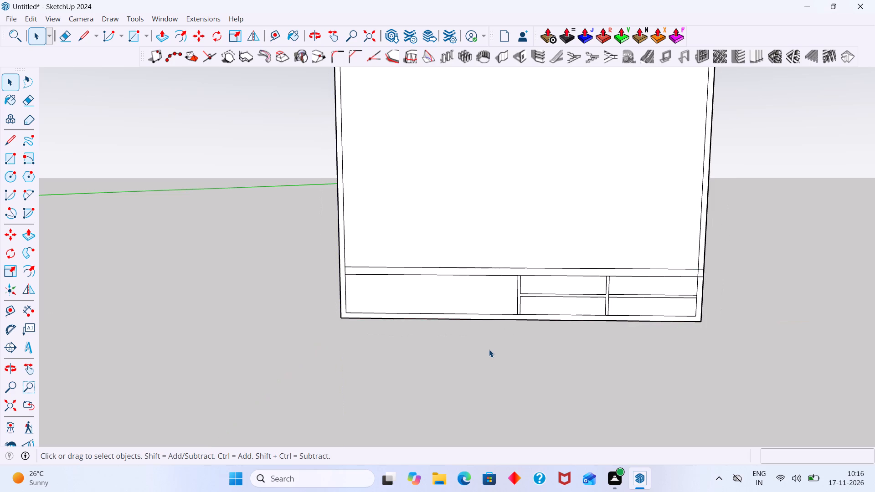
Make a group from the console compartment's face and its bounding edges.
middle_drag(484, 375, 514, 374)
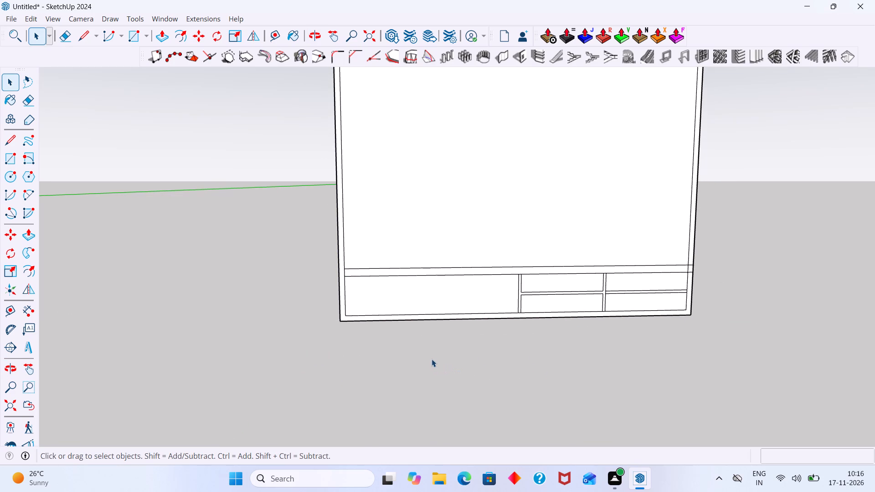
scroll(401, 313, up, 3)
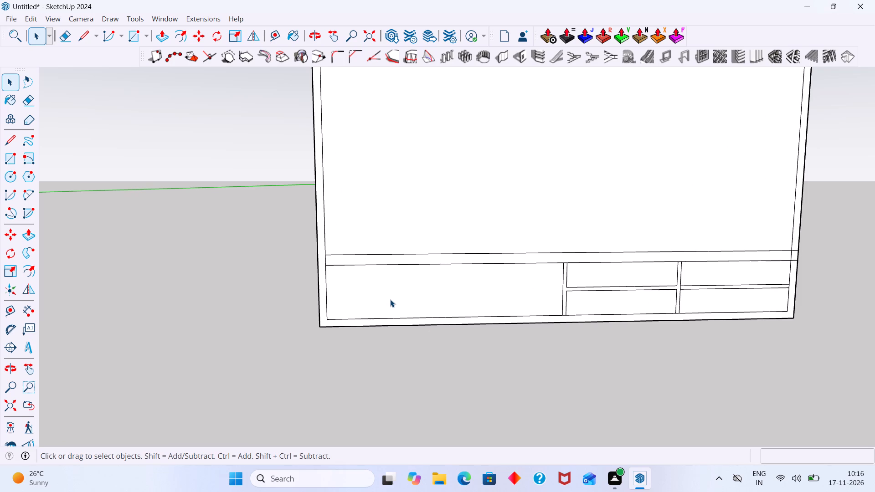
double_click(399, 299)
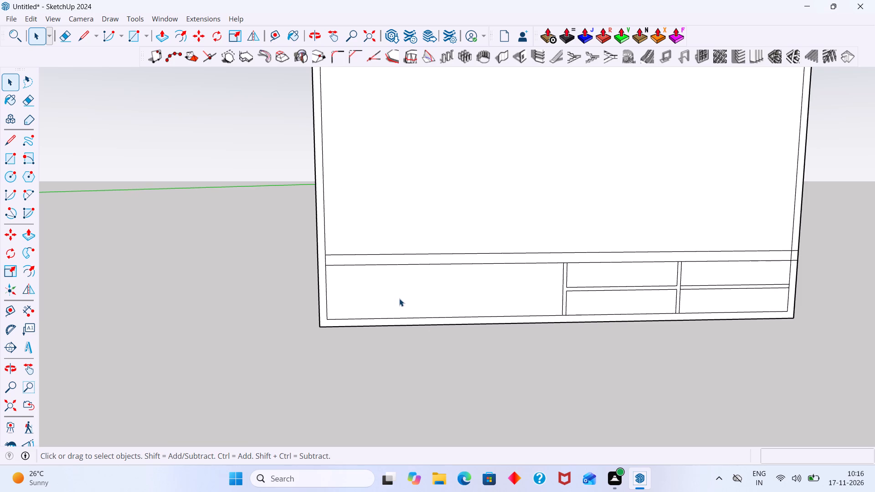
click(407, 298)
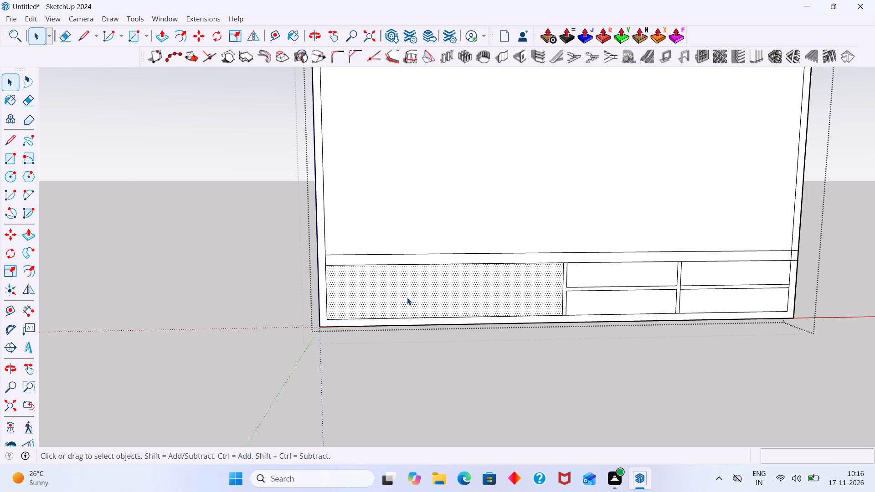
right_click(407, 297)
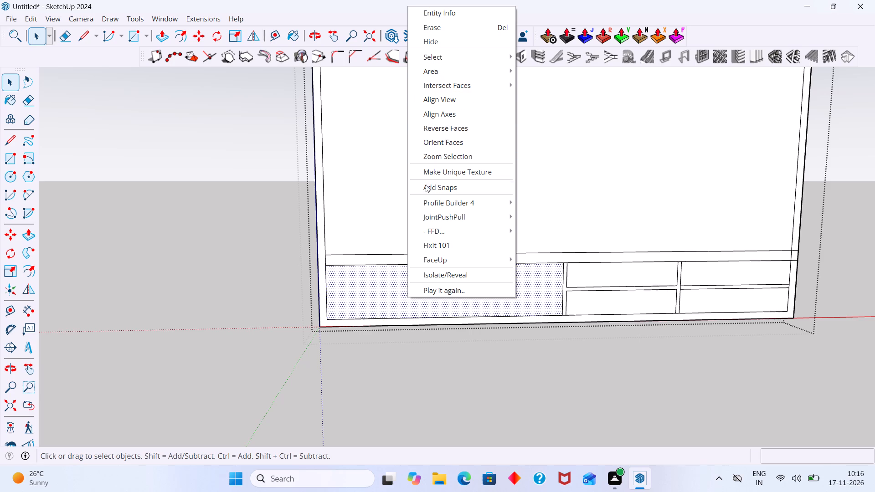
triple_click(384, 285)
right_click(384, 285)
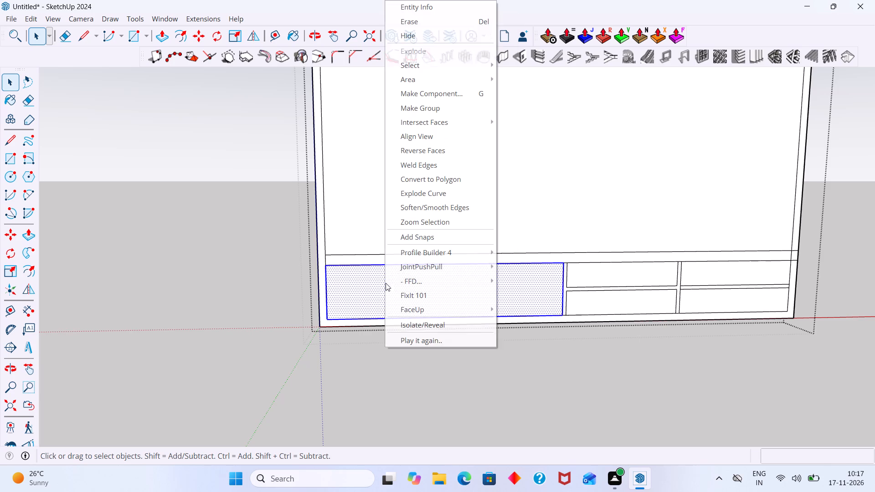
click(431, 111)
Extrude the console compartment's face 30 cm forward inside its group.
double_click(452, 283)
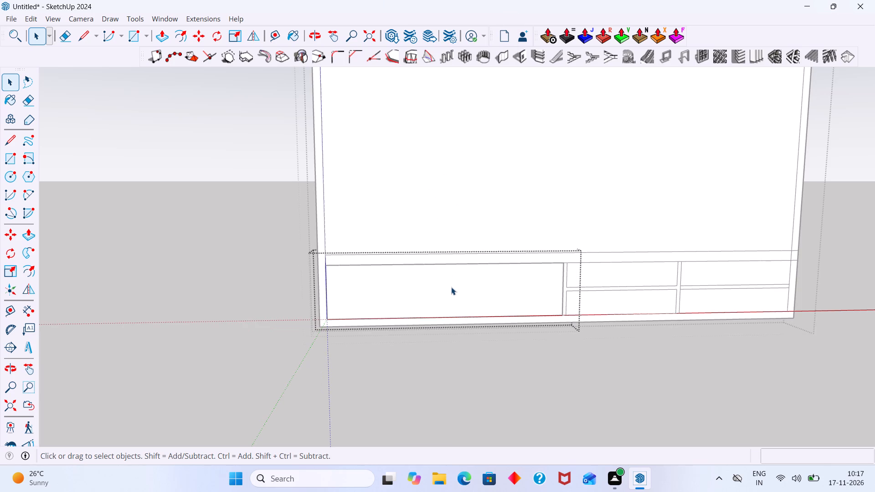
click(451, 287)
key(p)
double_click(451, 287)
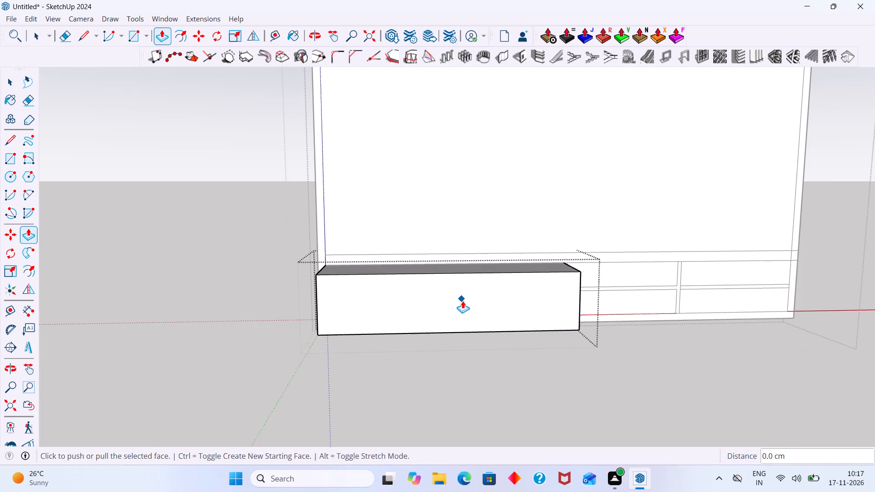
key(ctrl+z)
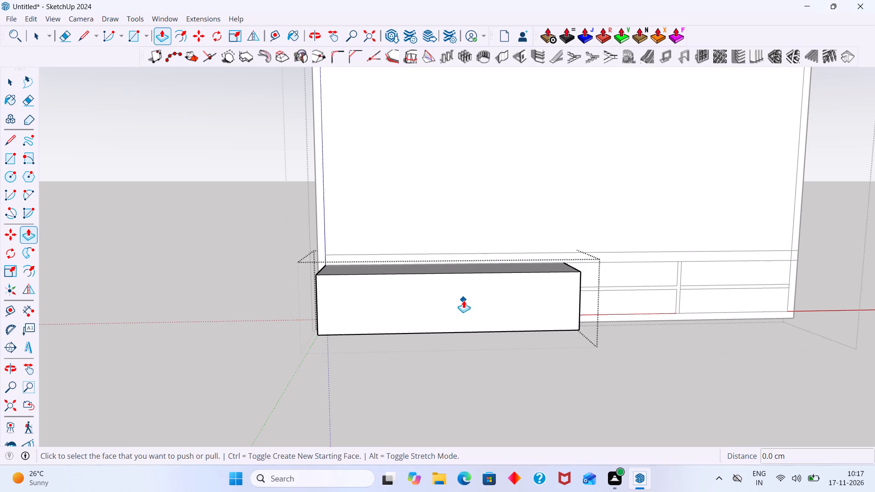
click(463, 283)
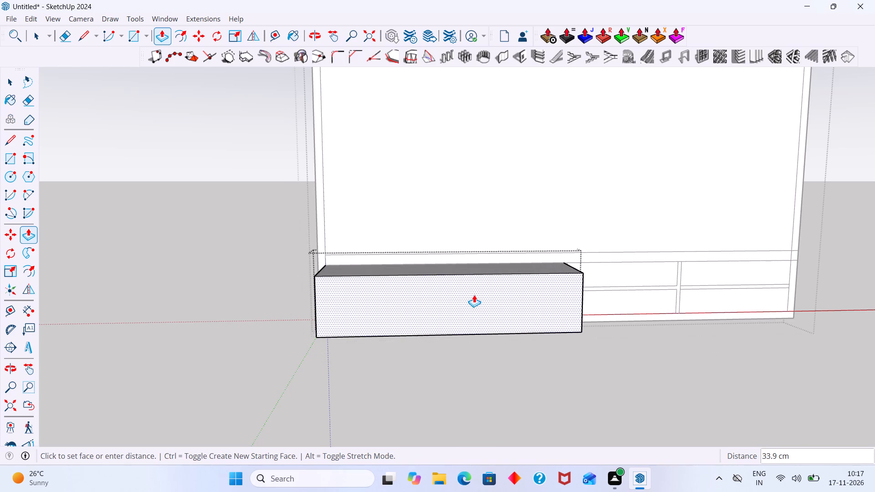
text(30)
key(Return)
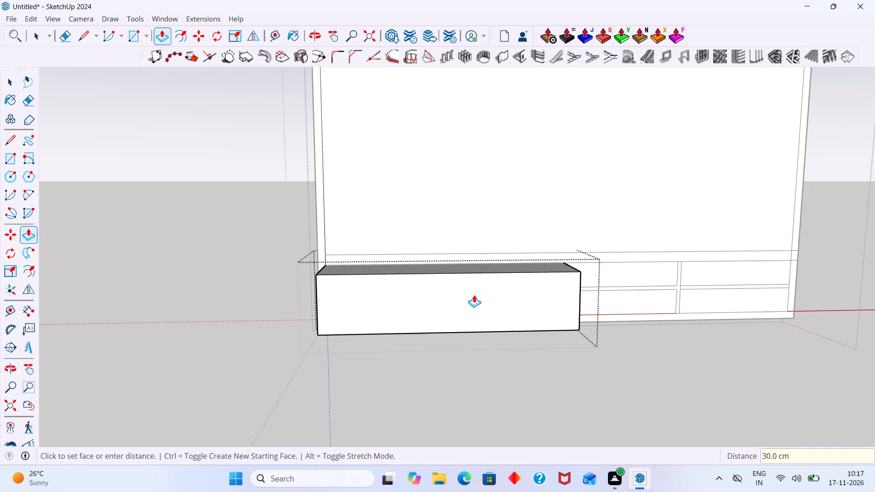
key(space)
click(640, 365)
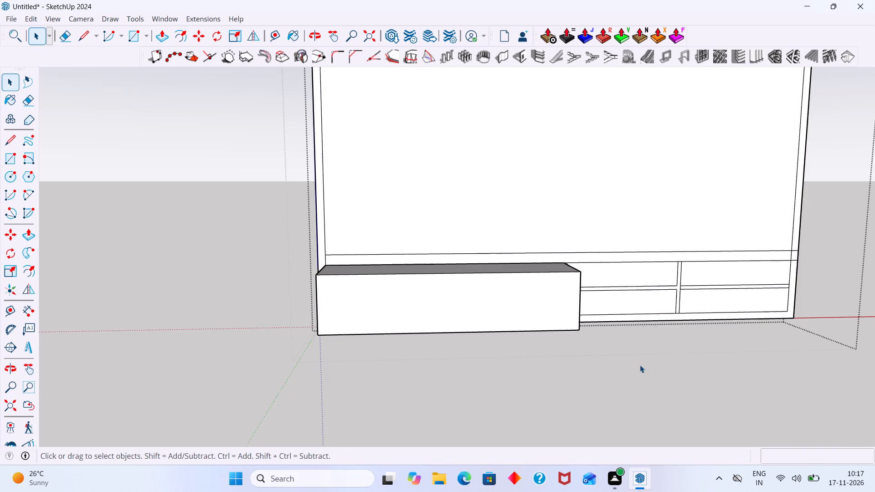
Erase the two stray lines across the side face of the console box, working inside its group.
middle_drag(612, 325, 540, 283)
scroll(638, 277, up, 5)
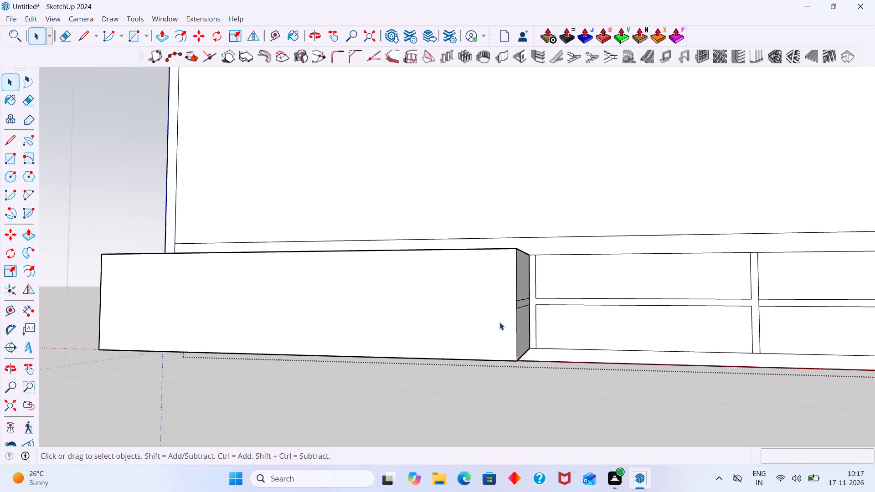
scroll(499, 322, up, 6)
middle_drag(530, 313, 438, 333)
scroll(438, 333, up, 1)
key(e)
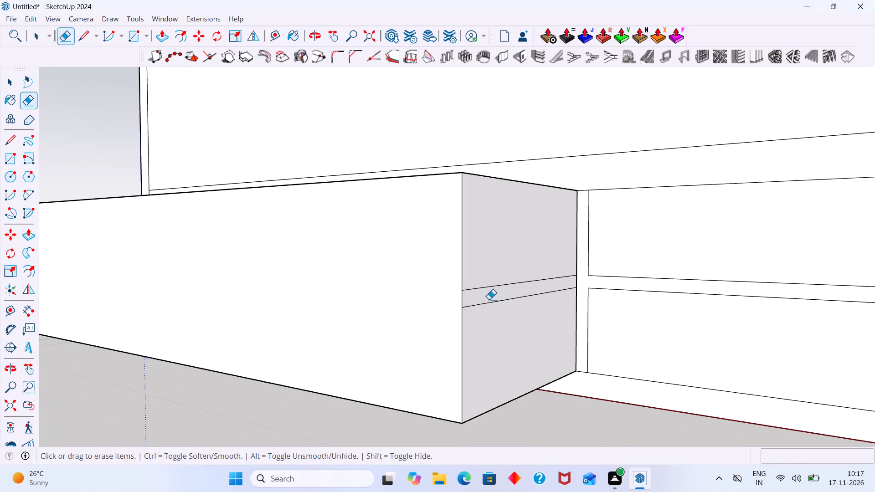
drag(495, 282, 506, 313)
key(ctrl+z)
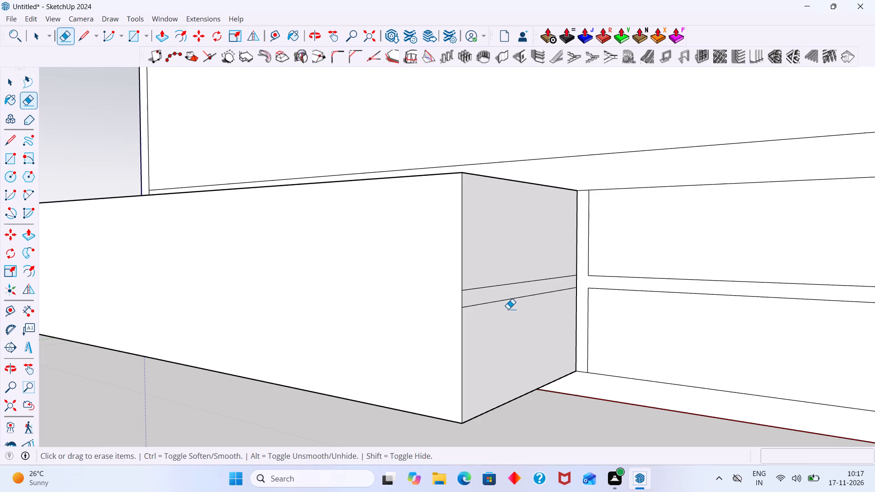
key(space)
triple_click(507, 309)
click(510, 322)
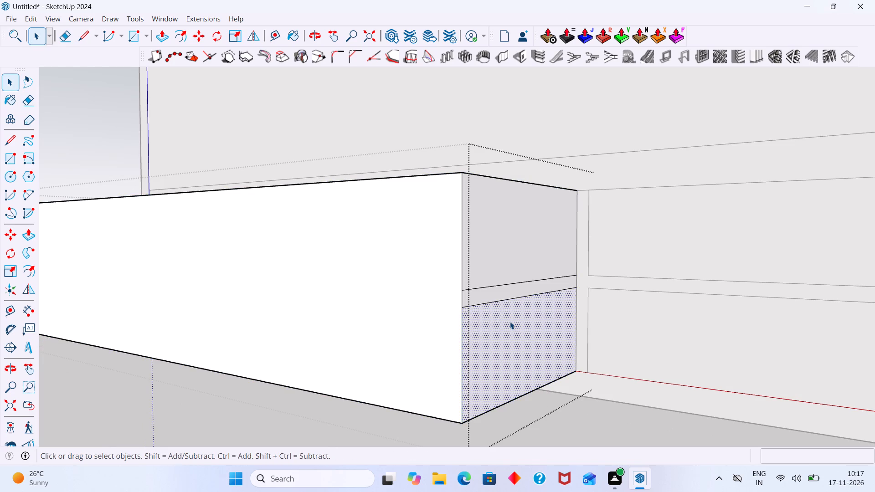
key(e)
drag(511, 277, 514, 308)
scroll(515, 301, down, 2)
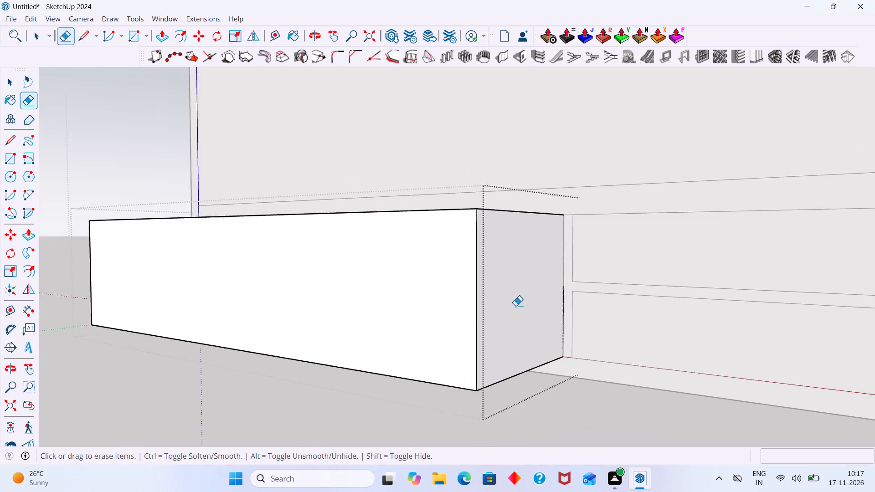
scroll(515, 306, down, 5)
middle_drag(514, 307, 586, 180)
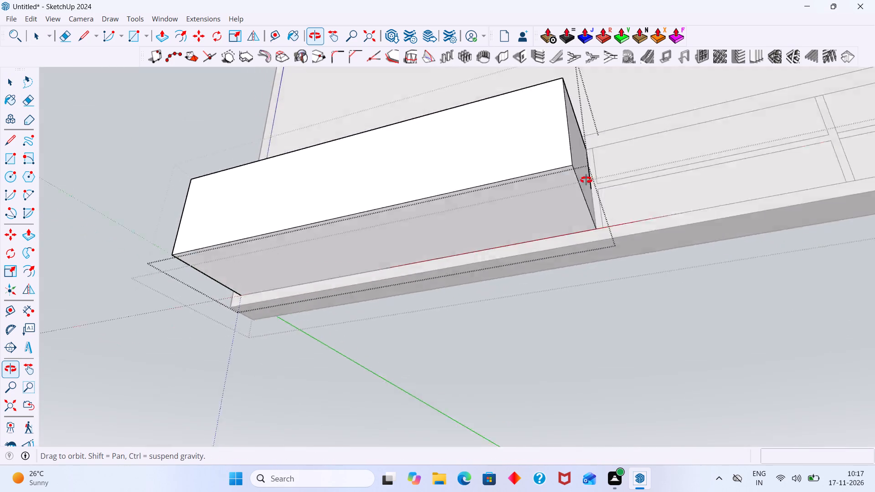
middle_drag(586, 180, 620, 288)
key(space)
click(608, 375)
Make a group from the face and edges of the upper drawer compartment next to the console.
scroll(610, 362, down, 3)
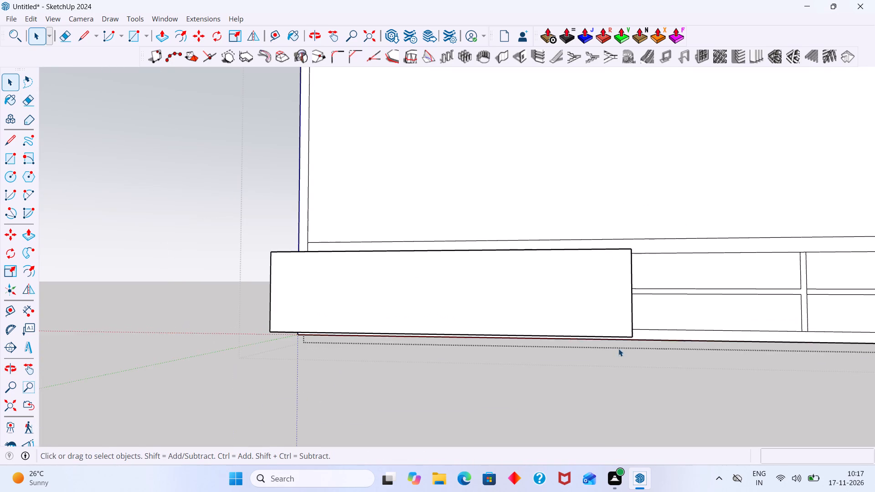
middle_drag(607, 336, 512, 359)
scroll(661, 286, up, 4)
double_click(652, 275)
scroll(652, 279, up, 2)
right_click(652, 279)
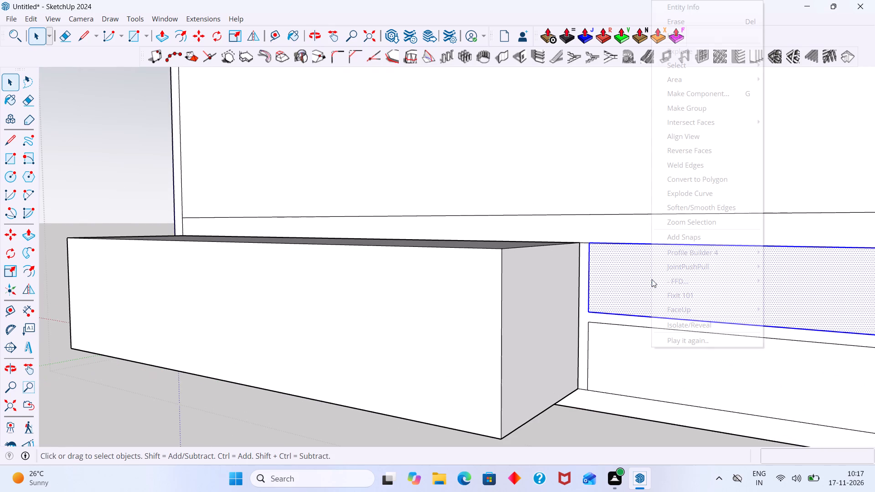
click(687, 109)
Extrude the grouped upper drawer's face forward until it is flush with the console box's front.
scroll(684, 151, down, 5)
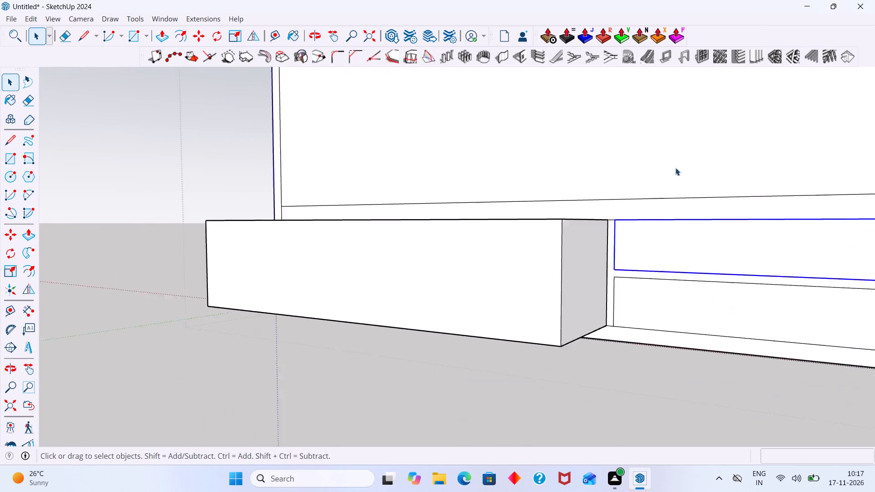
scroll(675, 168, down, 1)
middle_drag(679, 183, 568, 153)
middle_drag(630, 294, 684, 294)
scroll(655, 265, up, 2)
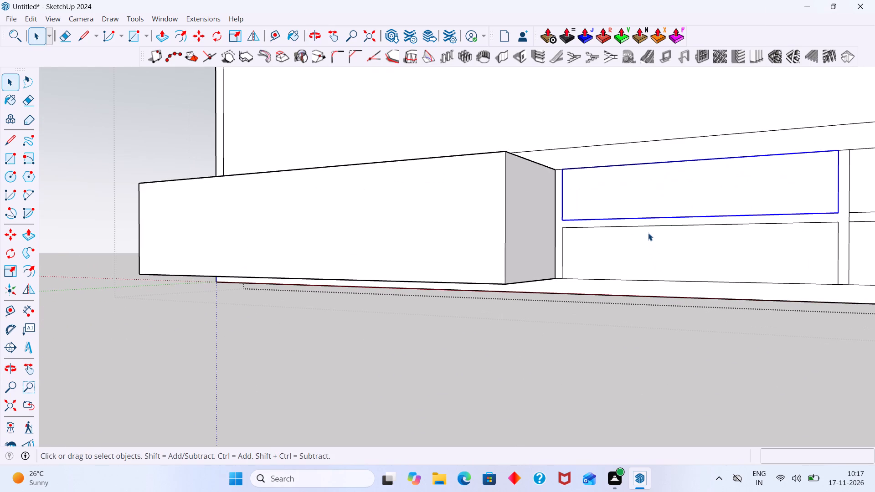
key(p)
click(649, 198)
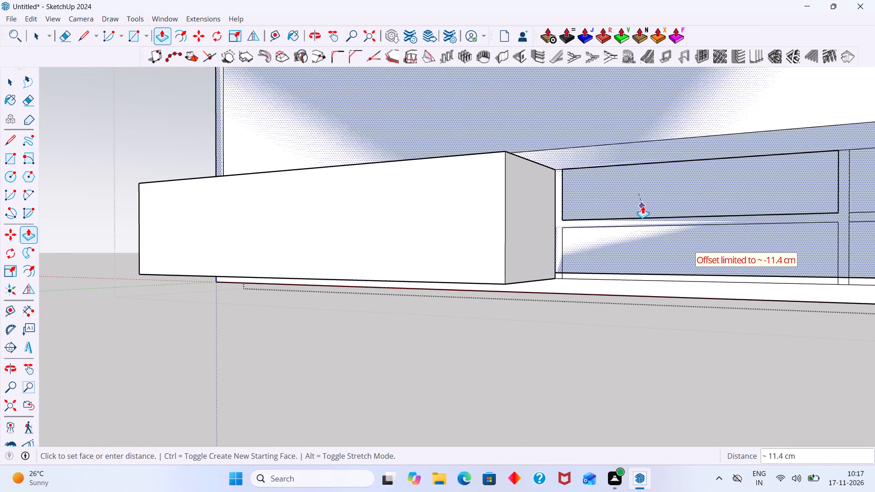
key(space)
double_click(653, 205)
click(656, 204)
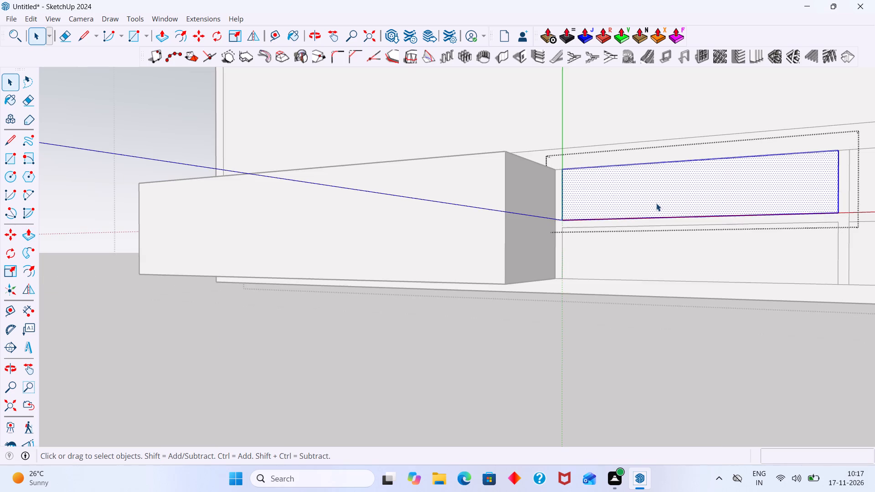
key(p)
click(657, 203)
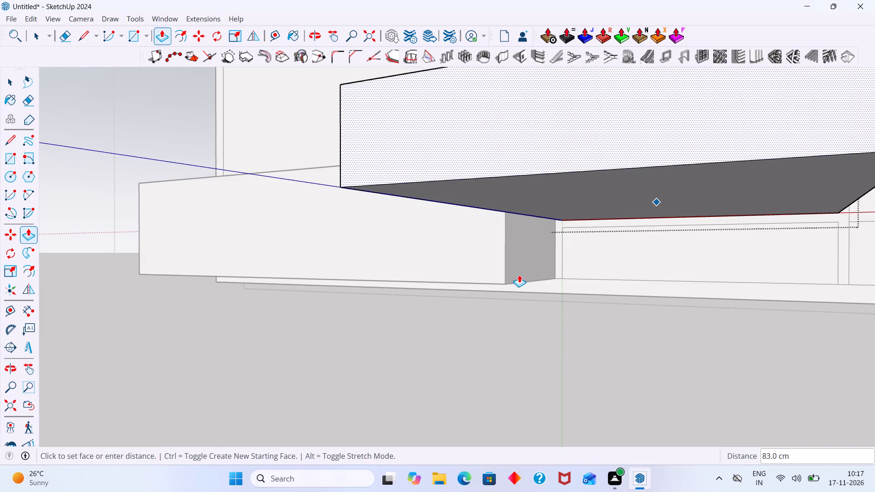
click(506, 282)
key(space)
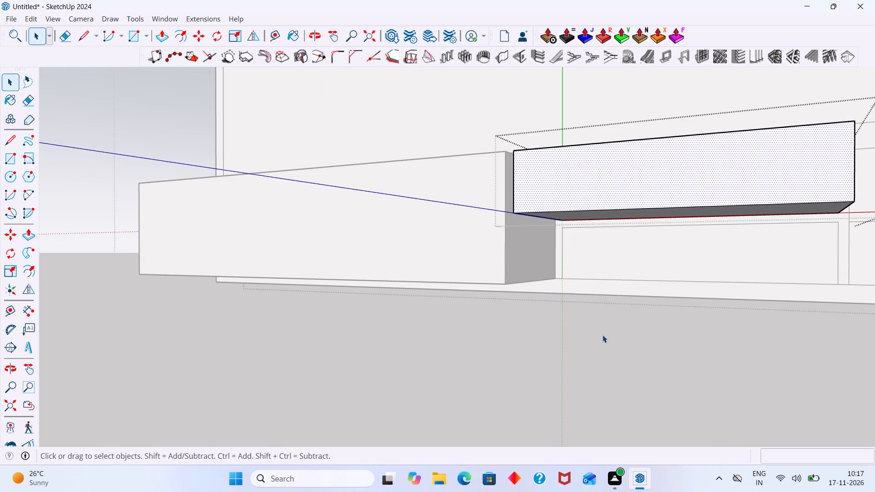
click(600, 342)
Examine the gap and front alignment between the console box and the extruded drawer from several angles.
middle_drag(618, 491, 626, 489)
scroll(577, 399, down, 2)
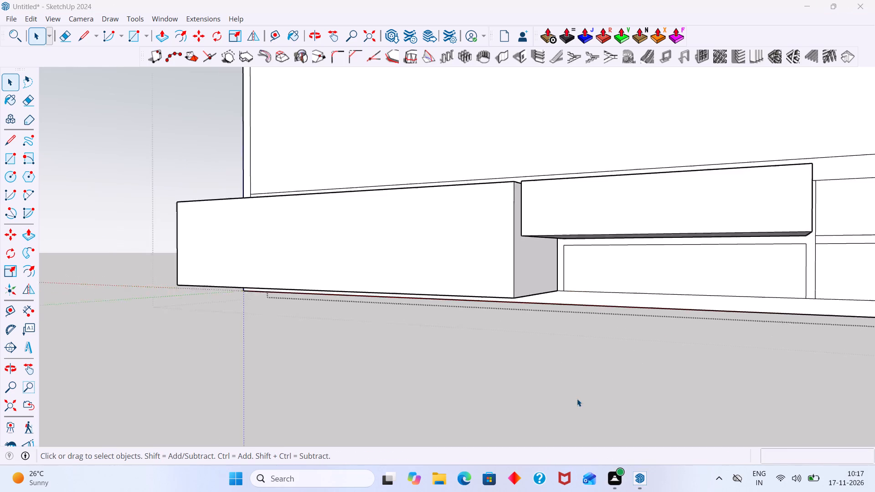
scroll(577, 399, down, 4)
middle_drag(579, 375, 634, 441)
scroll(617, 384, up, 3)
middle_drag(614, 378, 633, 371)
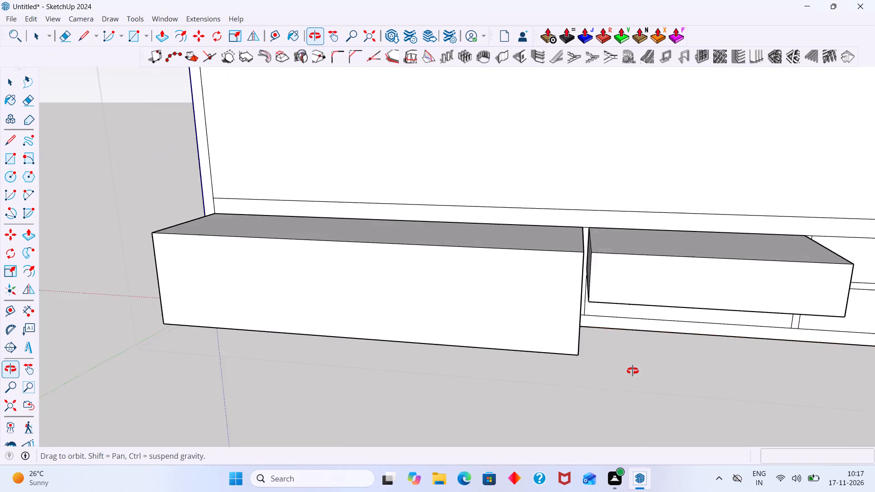
middle_drag(633, 371, 621, 346)
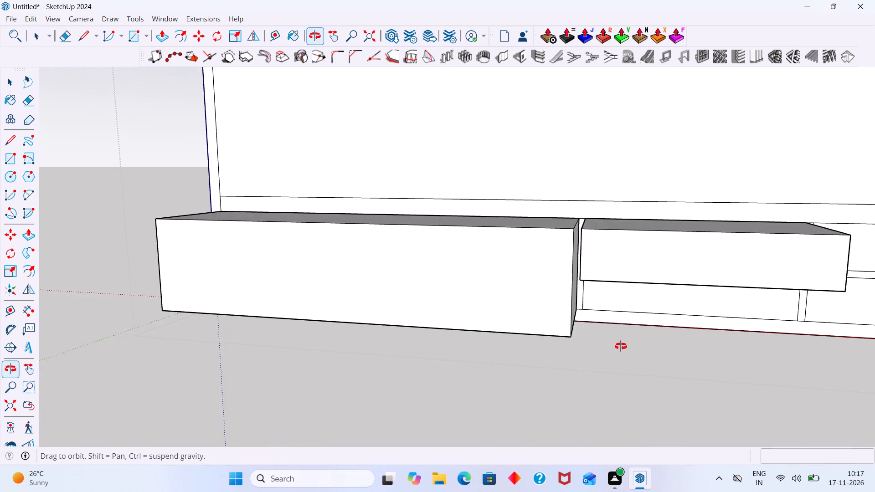
middle_drag(621, 346, 637, 324)
scroll(579, 235, up, 6)
middle_drag(603, 222, 582, 293)
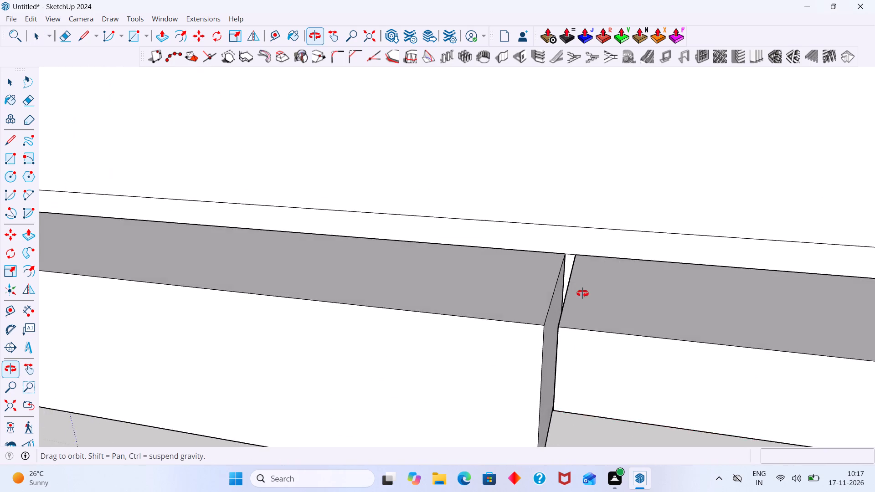
middle_drag(582, 293, 593, 256)
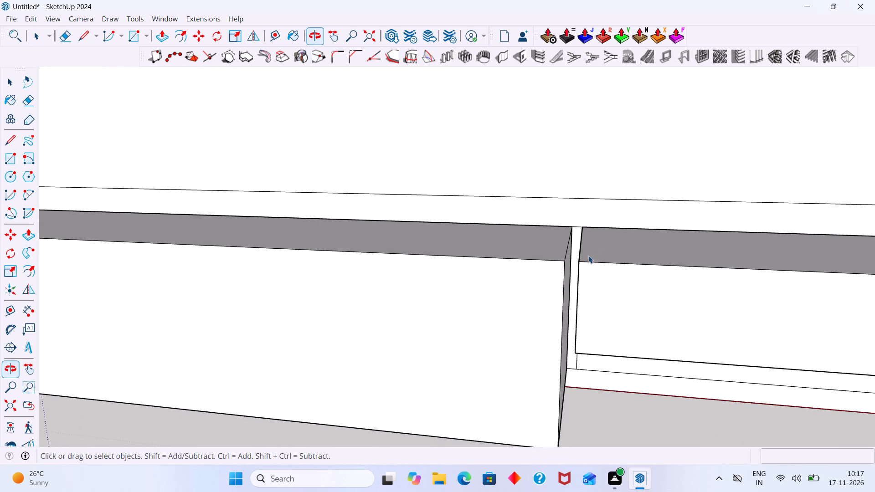
scroll(587, 255, down, 12)
scroll(576, 263, up, 5)
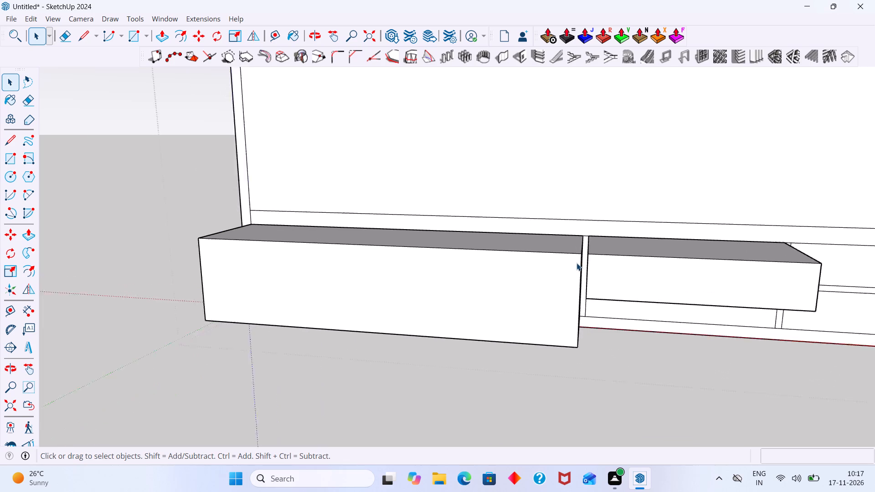
scroll(576, 263, up, 5)
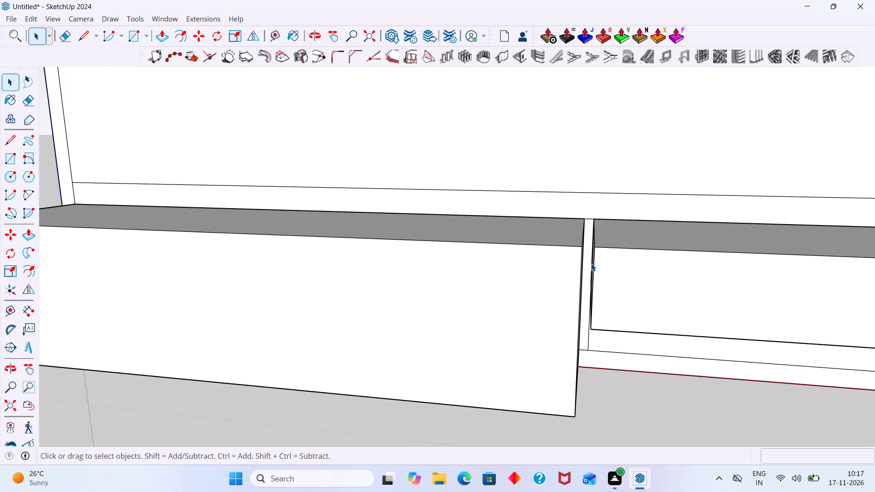
scroll(589, 272, down, 6)
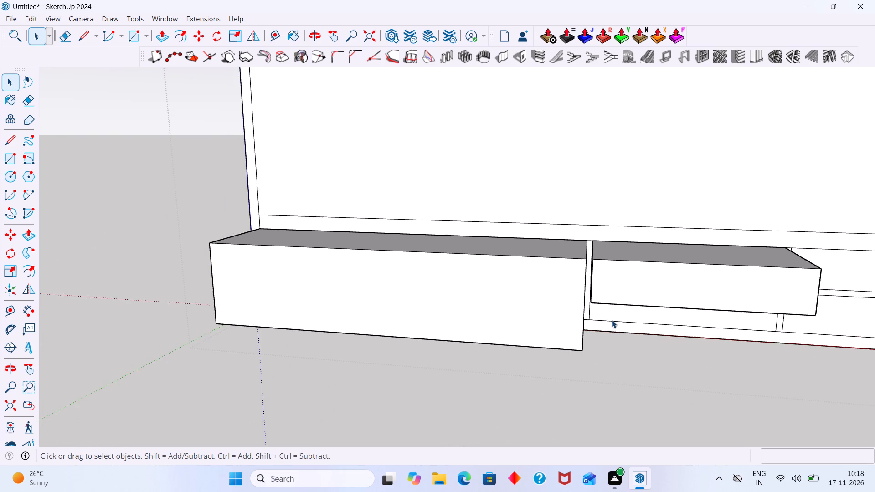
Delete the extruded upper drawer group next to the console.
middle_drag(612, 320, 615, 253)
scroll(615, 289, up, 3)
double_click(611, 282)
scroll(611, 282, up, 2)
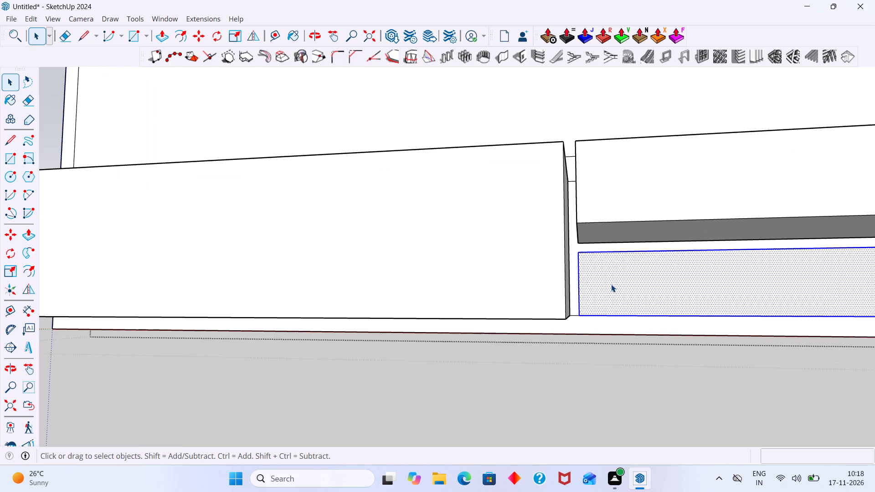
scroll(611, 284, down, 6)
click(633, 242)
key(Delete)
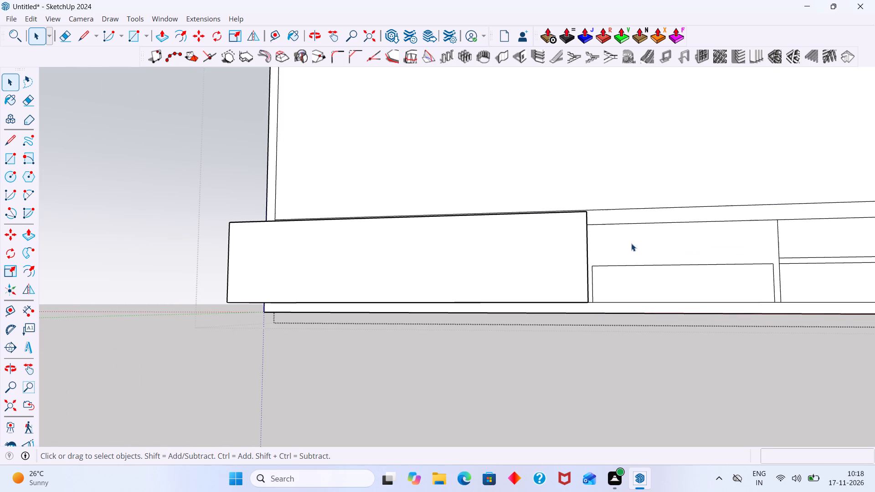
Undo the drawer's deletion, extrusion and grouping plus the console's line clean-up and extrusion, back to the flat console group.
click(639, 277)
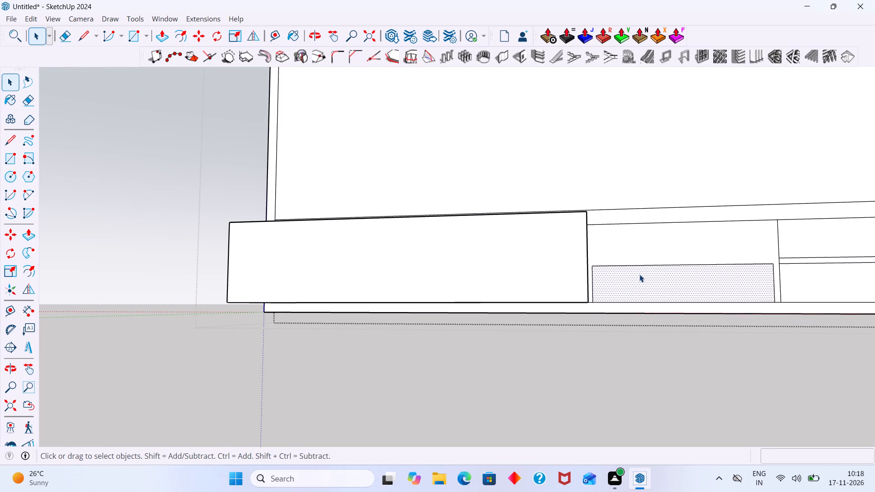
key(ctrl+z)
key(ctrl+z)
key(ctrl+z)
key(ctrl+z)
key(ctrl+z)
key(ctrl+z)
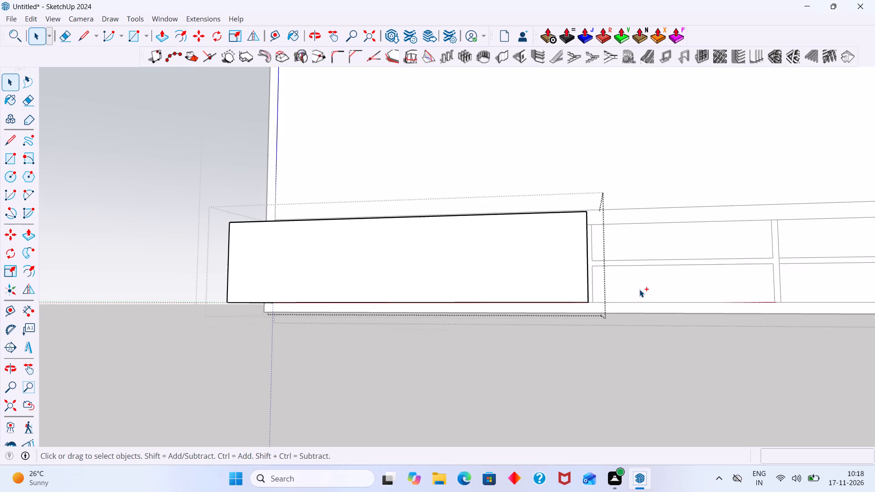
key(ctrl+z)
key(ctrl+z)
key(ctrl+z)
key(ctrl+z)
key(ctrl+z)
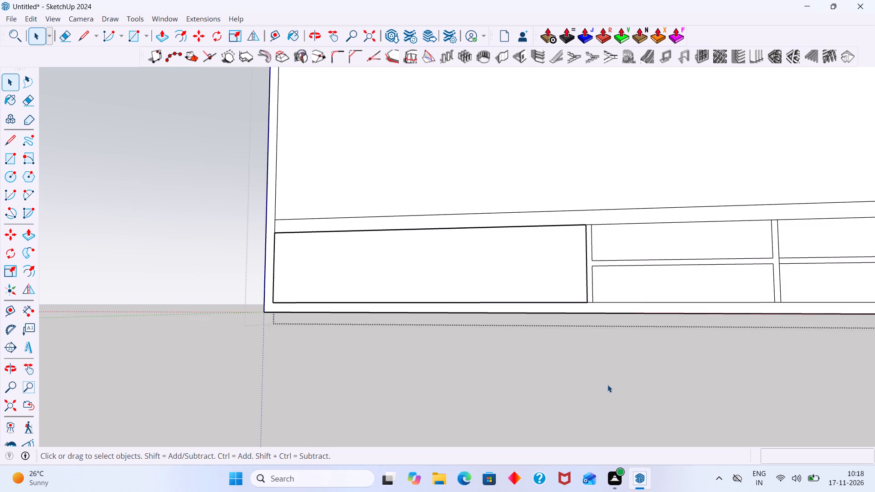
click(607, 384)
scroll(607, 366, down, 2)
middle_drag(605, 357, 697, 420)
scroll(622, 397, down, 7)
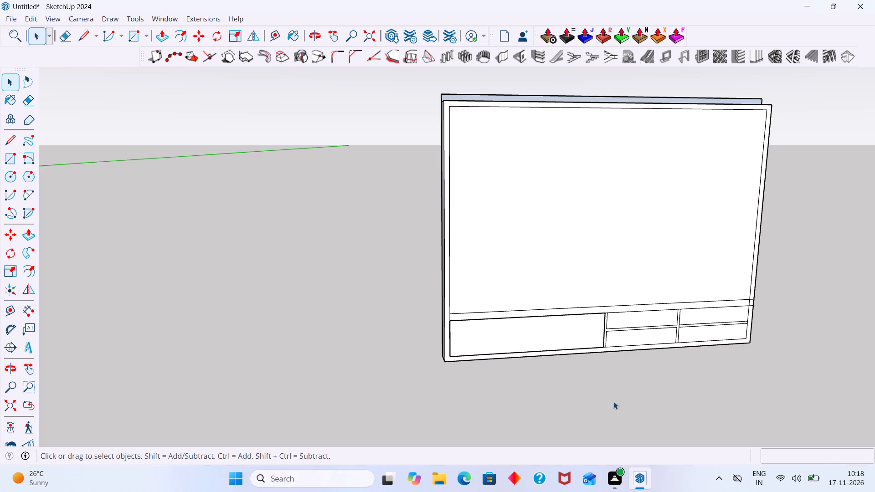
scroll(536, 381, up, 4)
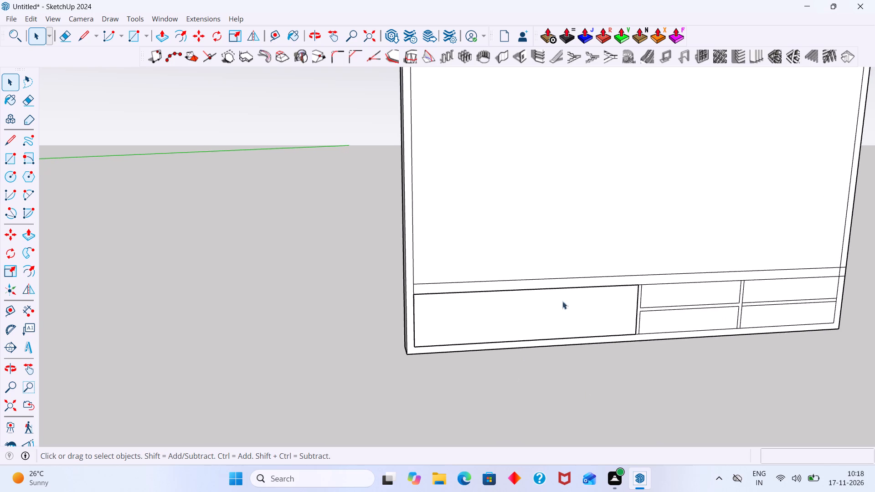
Open the panel group and group the narrow horizontal strip above the console and drawer compartments, including its edges.
scroll(570, 287, up, 3)
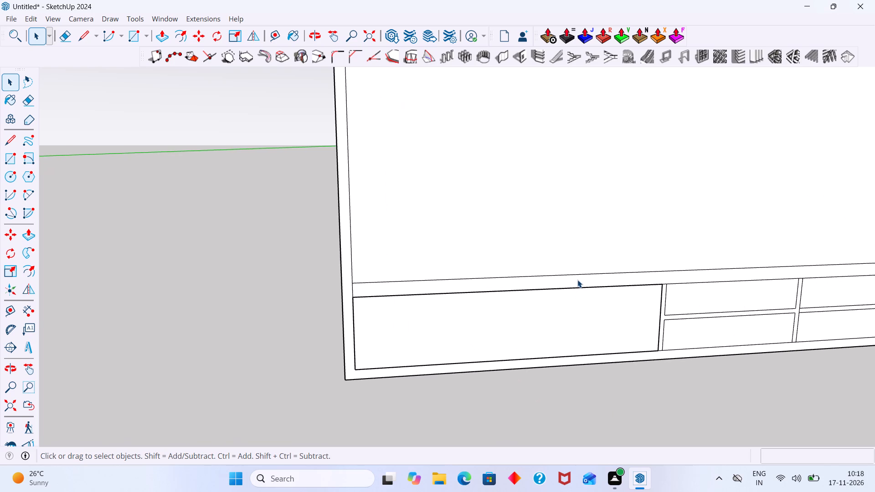
scroll(576, 279, up, 2)
click(576, 279)
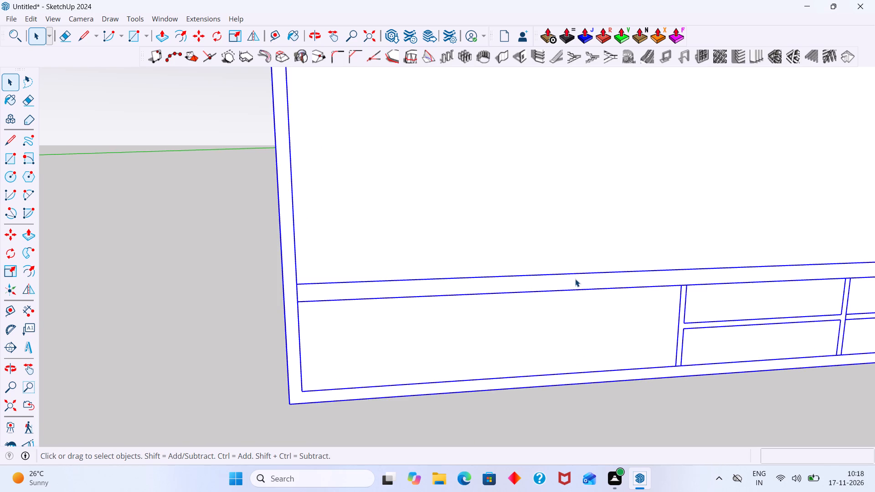
double_click(575, 280)
click(580, 287)
key(p)
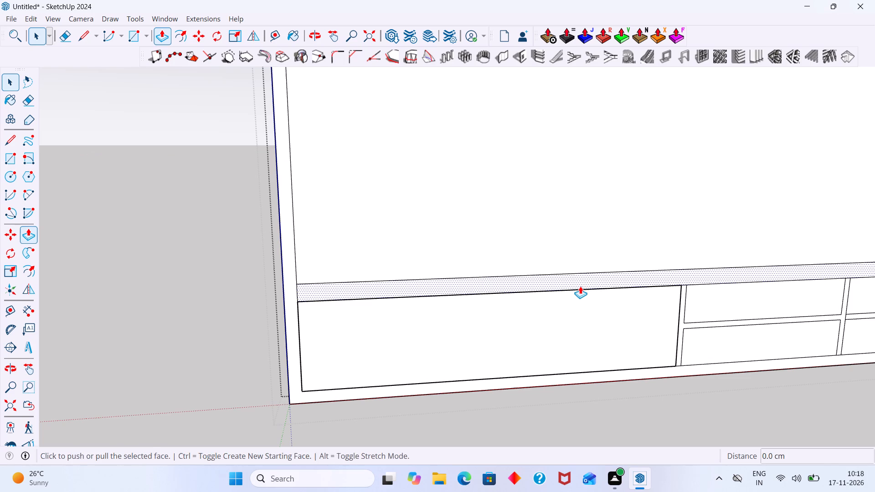
key(space)
double_click(578, 277)
right_click(580, 281)
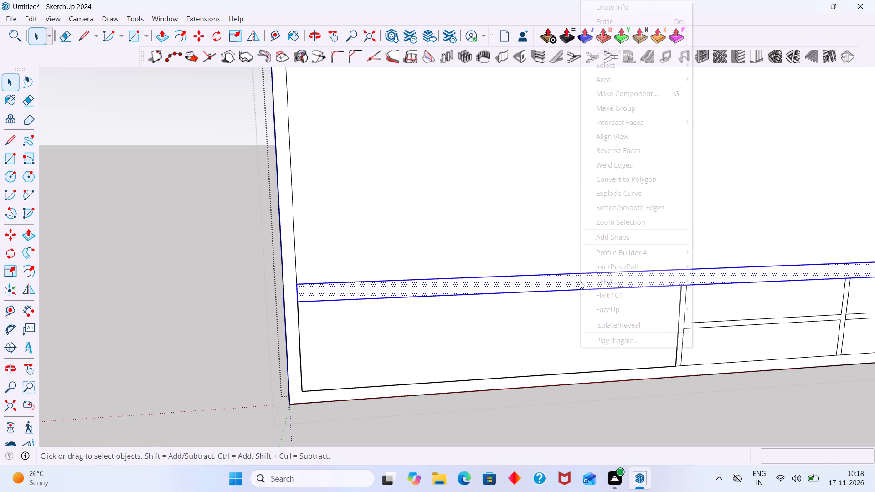
click(616, 111)
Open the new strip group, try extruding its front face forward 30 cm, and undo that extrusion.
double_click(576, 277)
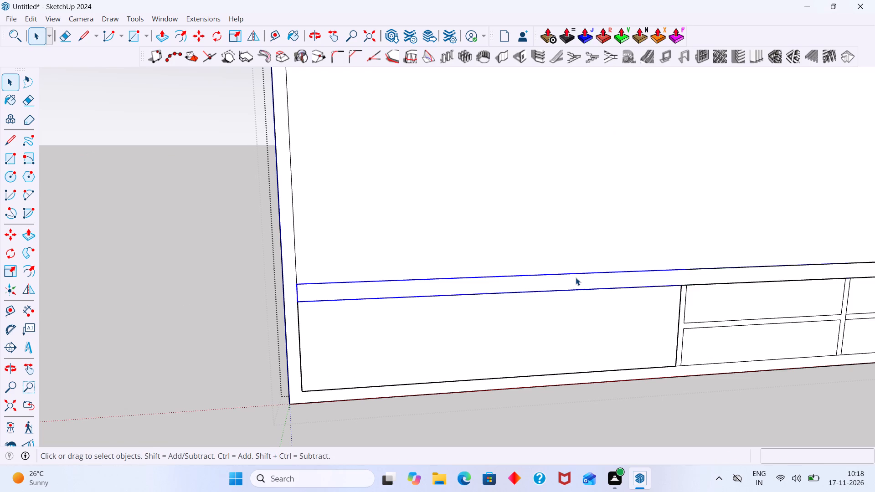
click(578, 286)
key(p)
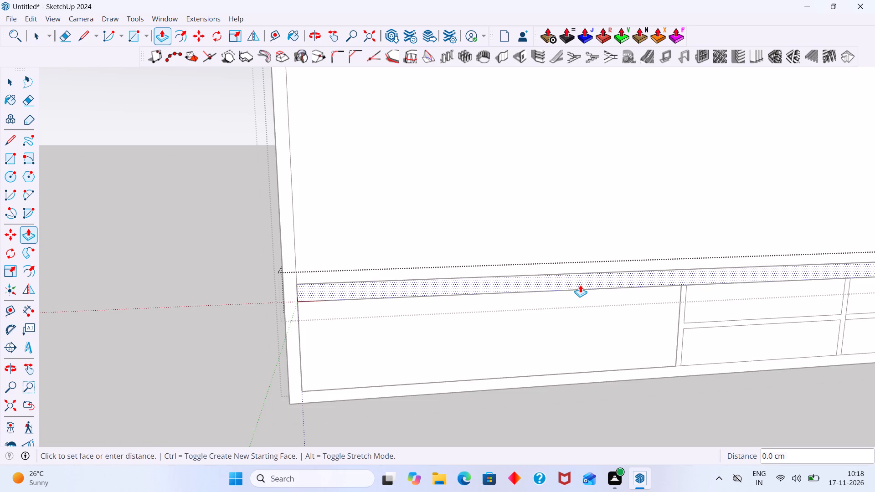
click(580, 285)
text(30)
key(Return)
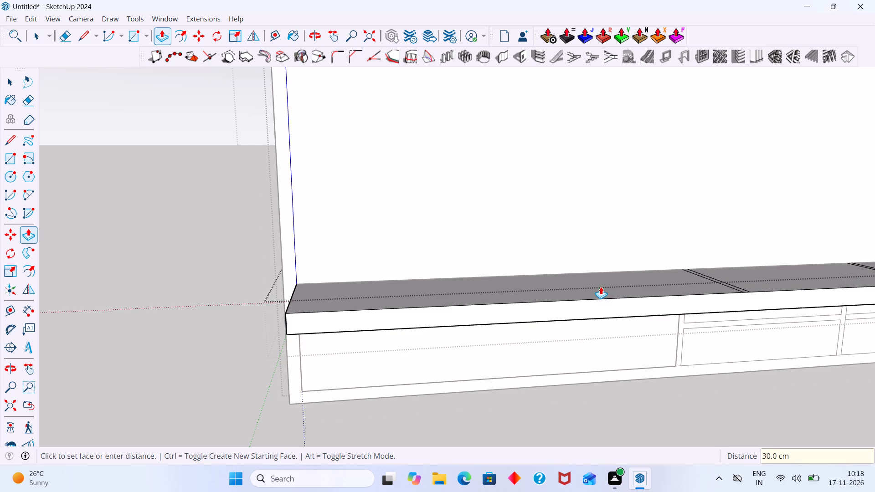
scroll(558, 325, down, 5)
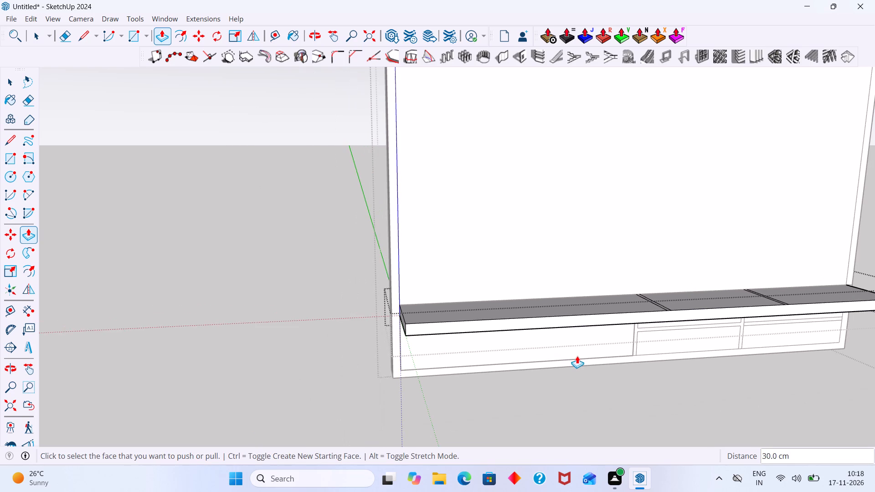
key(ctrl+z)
Extrude the grouped strip's front face forward 25 cm to form a shelf above the console, and leave the group.
click(551, 301)
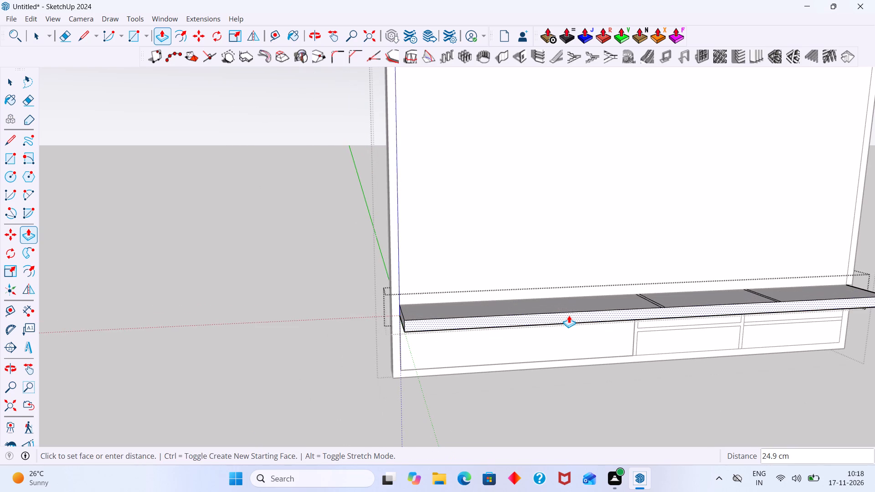
text(25)
key(Return)
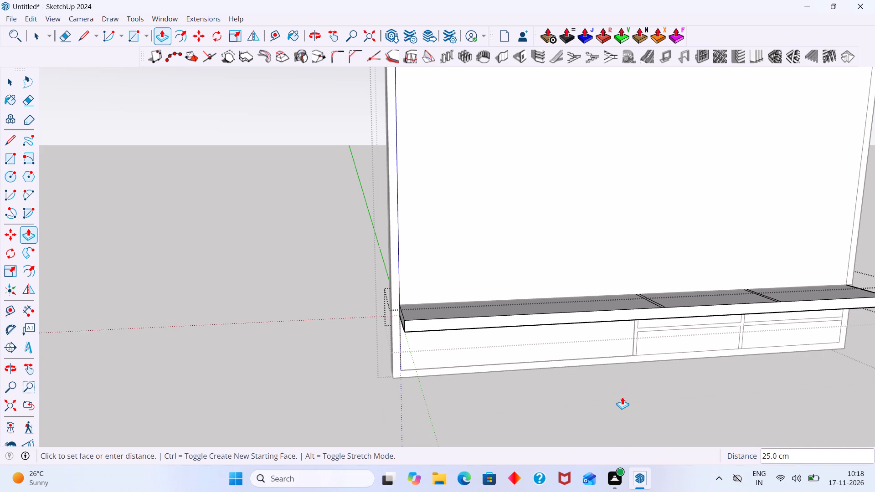
key(space)
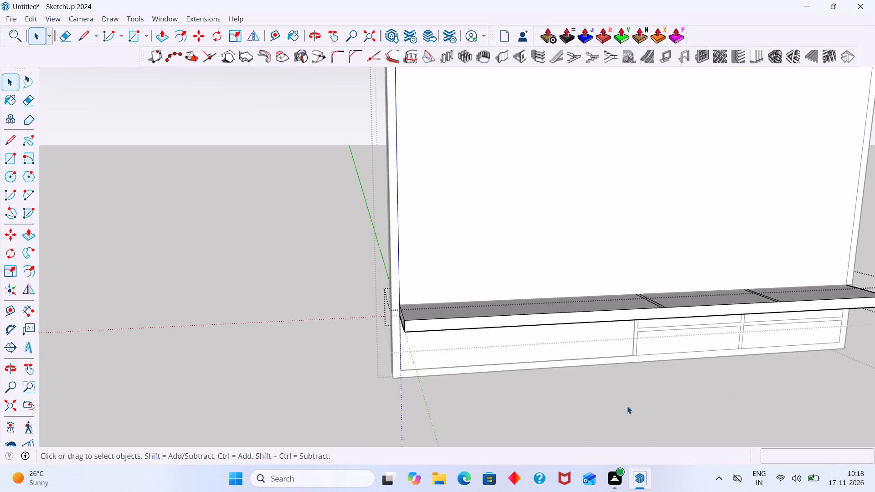
scroll(627, 406, down, 5)
middle_drag(626, 403, 559, 384)
click(814, 263)
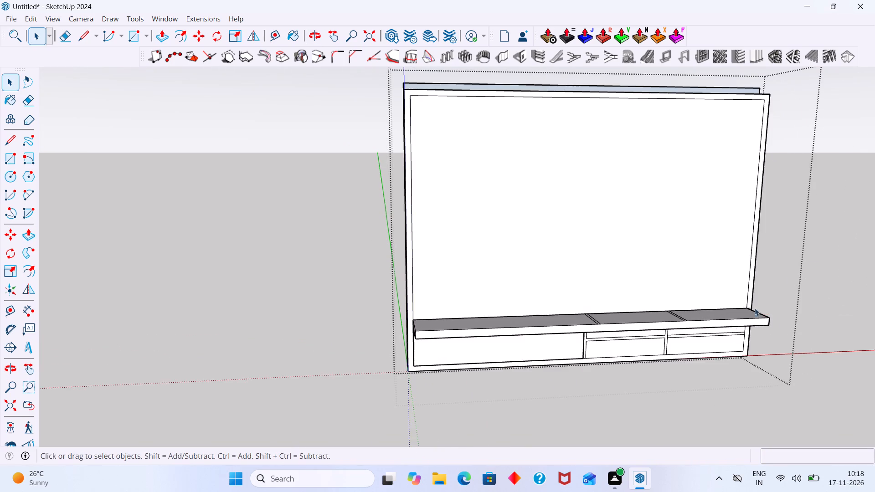
Erase the two pairs of leftover divider lines across the top face of the shelf inside its group.
middle_drag(596, 362, 610, 422)
scroll(561, 310, up, 16)
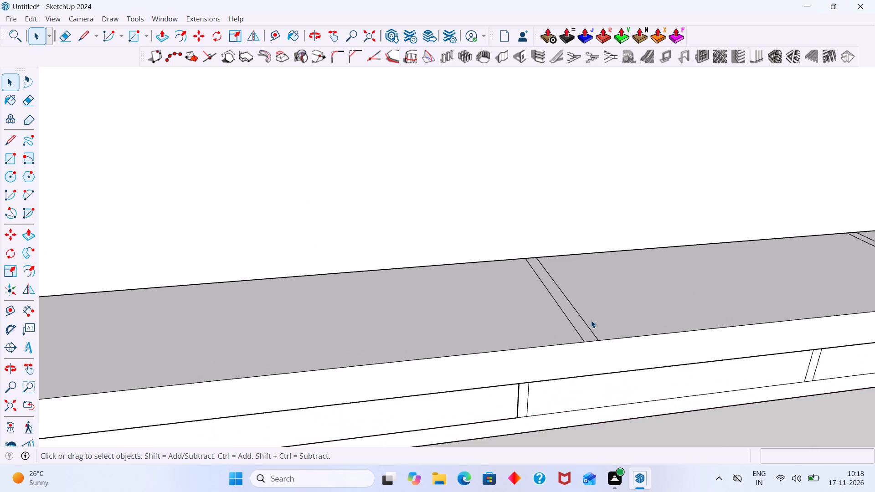
scroll(591, 320, up, 1)
double_click(591, 320)
click(591, 322)
click(588, 323)
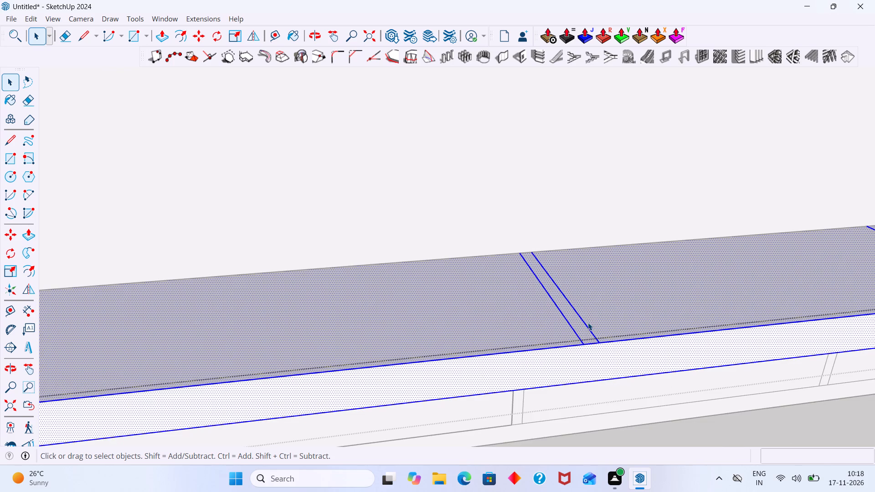
key(e)
drag(604, 316, 564, 337)
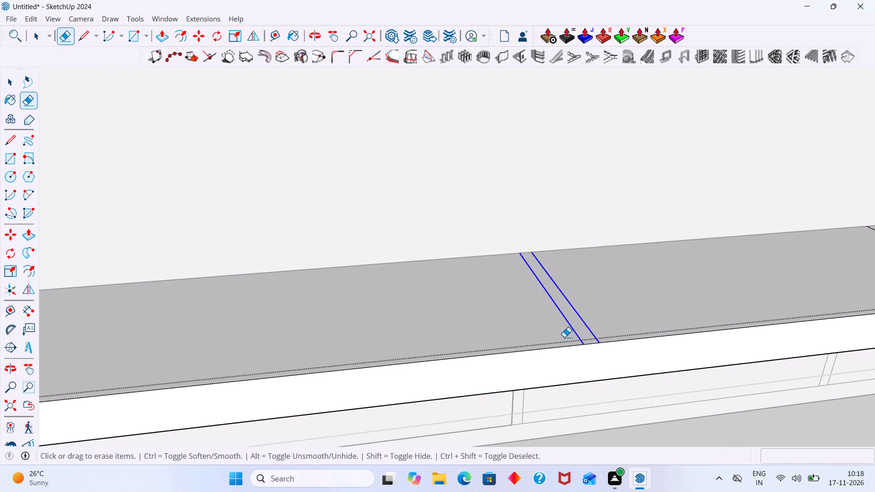
drag(564, 337, 564, 337)
scroll(581, 321, down, 7)
drag(809, 270, 779, 287)
scroll(777, 284, down, 7)
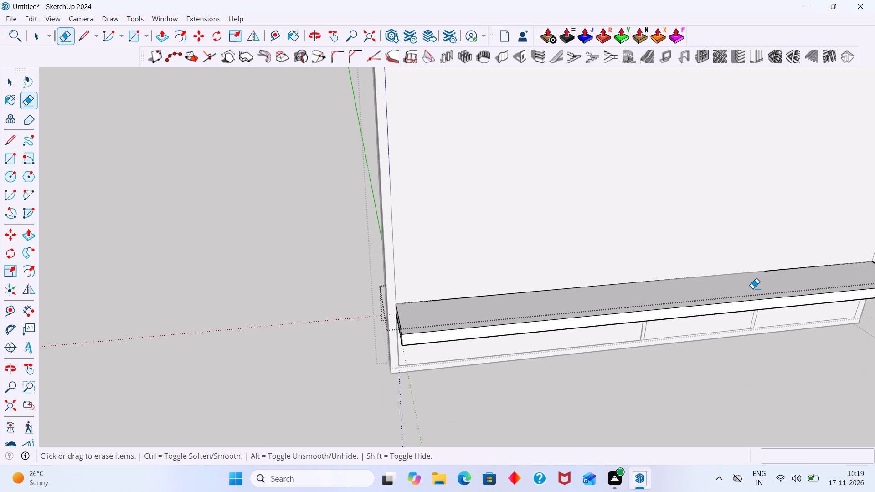
scroll(753, 294, down, 3)
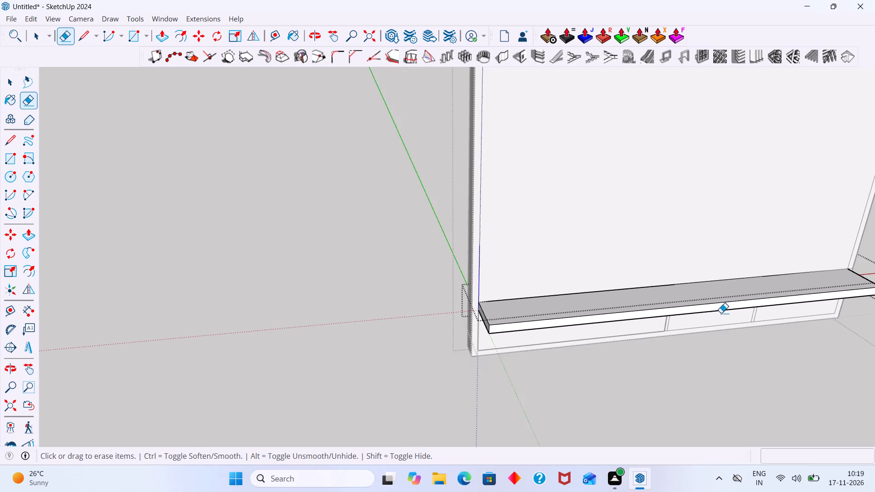
Erase the two pairs of leftover divider lines on the shelf's underside and leave its group.
shift+middle_drag(717, 314, 527, 323)
middle_drag(523, 333, 474, 74)
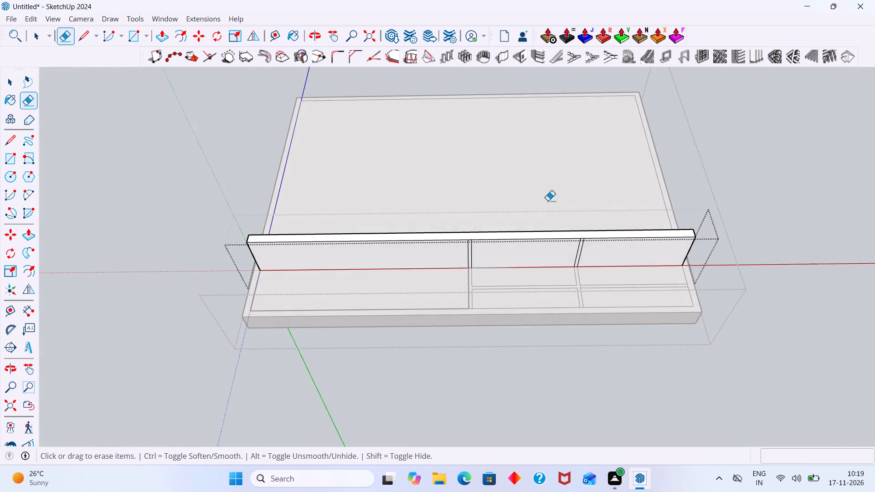
scroll(604, 254, up, 9)
drag(575, 252, 302, 257)
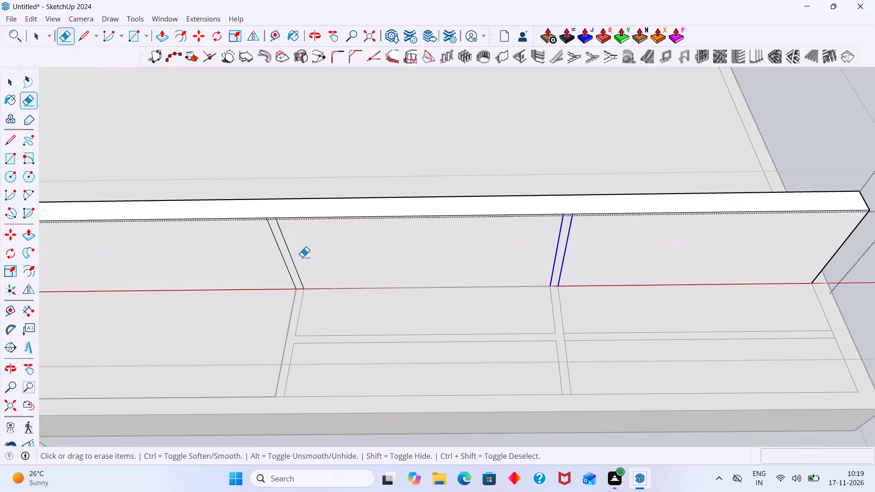
drag(302, 257, 274, 259)
scroll(337, 252, down, 10)
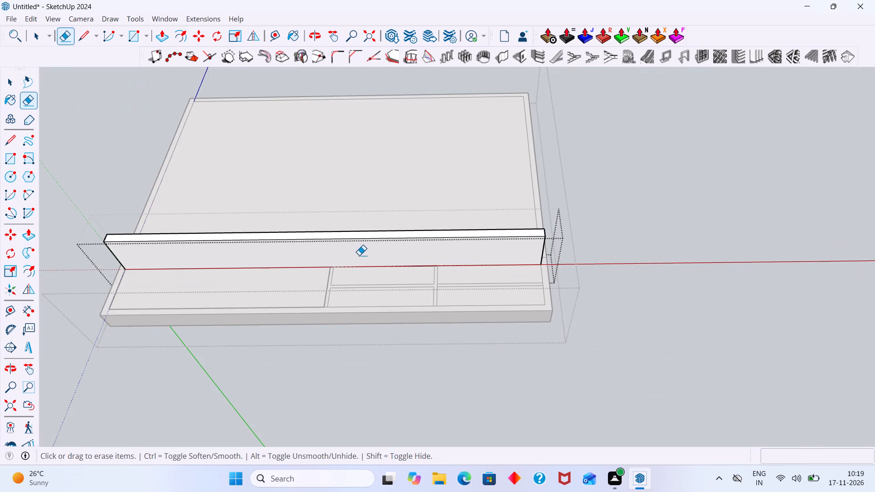
key(space)
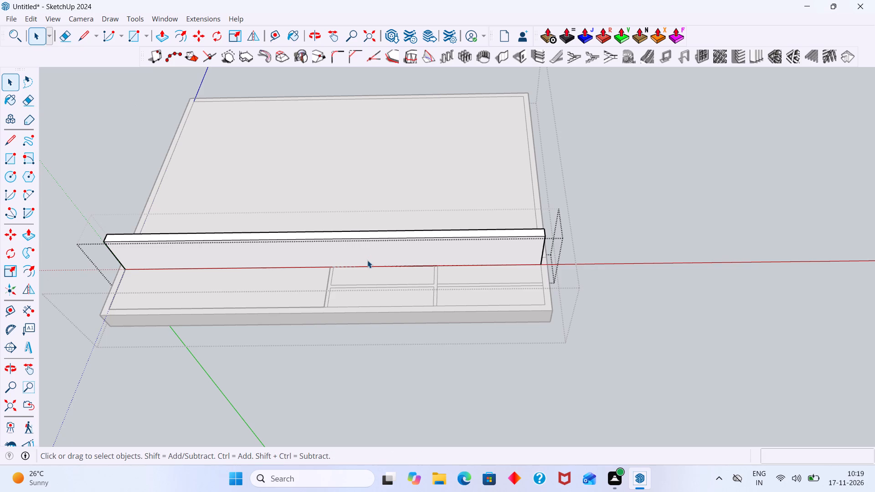
scroll(368, 263, down, 1)
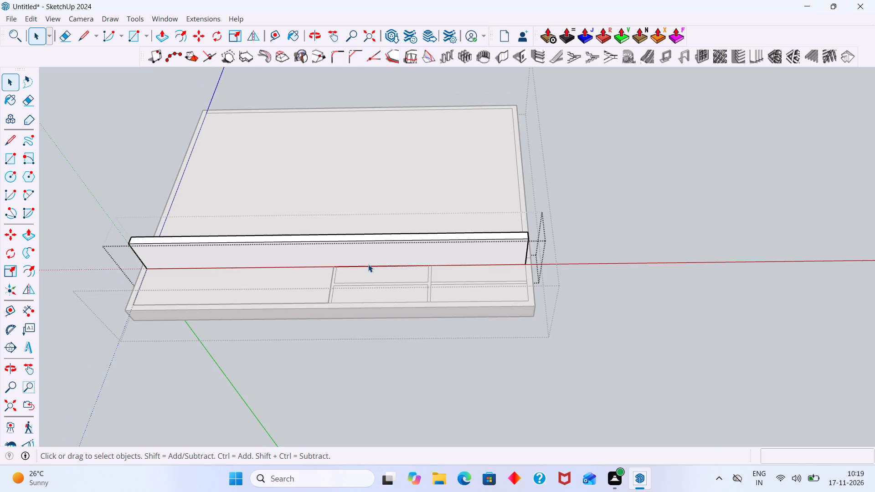
click(587, 207)
Extend the shelf's drawer-side end face sideways until it is flush with the panel's outer edge.
middle_drag(565, 222, 538, 347)
scroll(545, 292, down, 2)
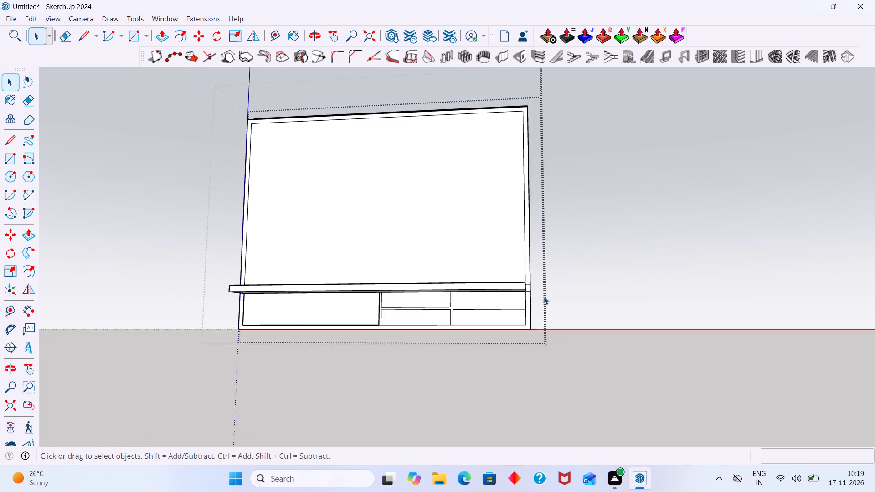
scroll(544, 297, down, 3)
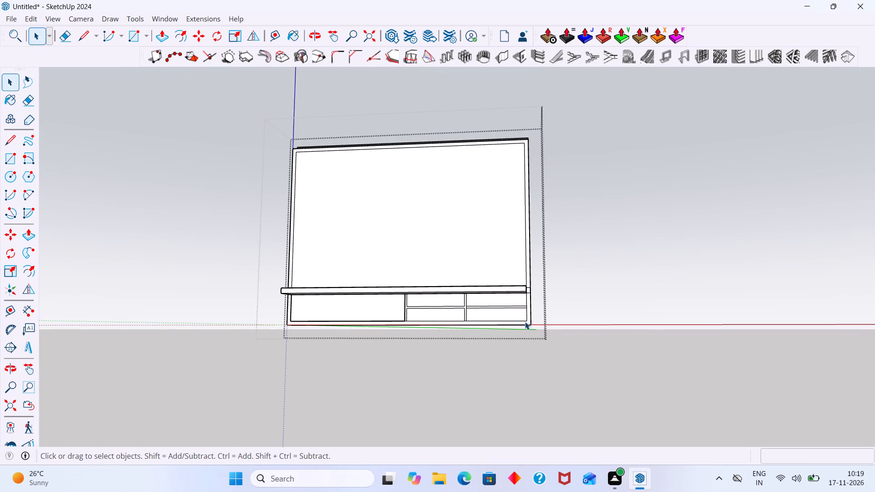
scroll(515, 328, down, 1)
middle_drag(514, 328, 399, 331)
scroll(502, 303, up, 8)
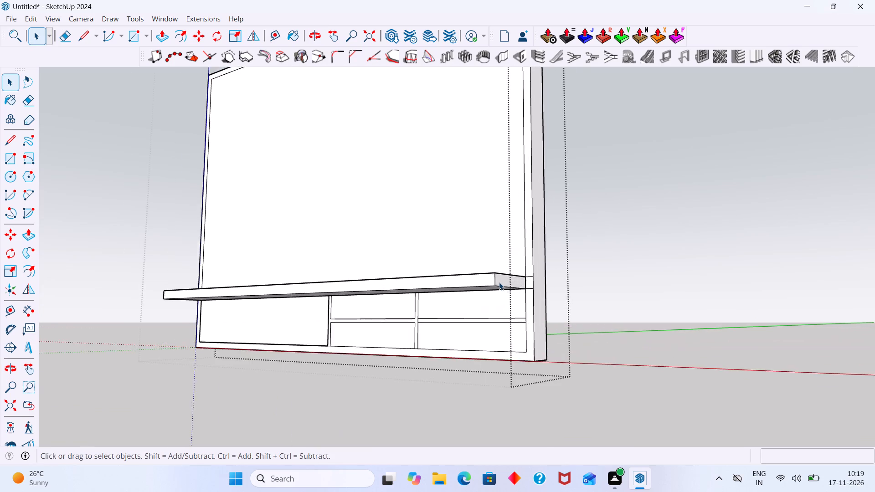
scroll(499, 282, up, 11)
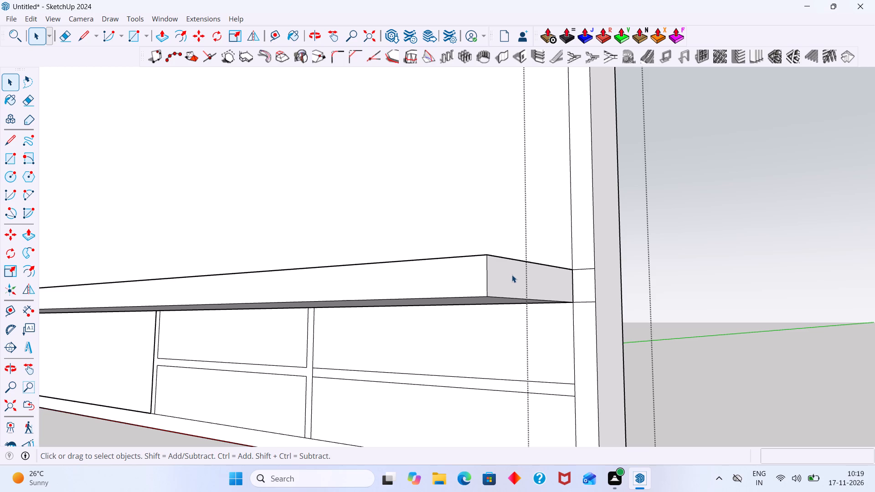
scroll(515, 292, up, 6)
double_click(514, 292)
click(510, 284)
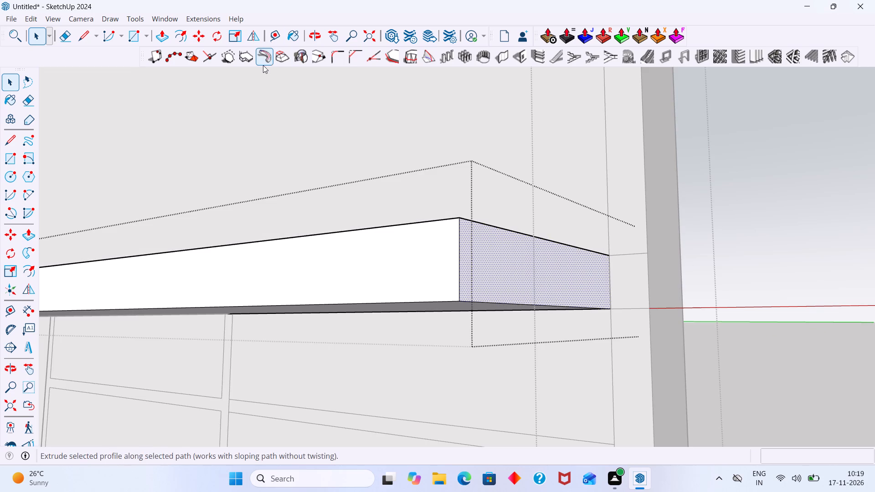
key(p)
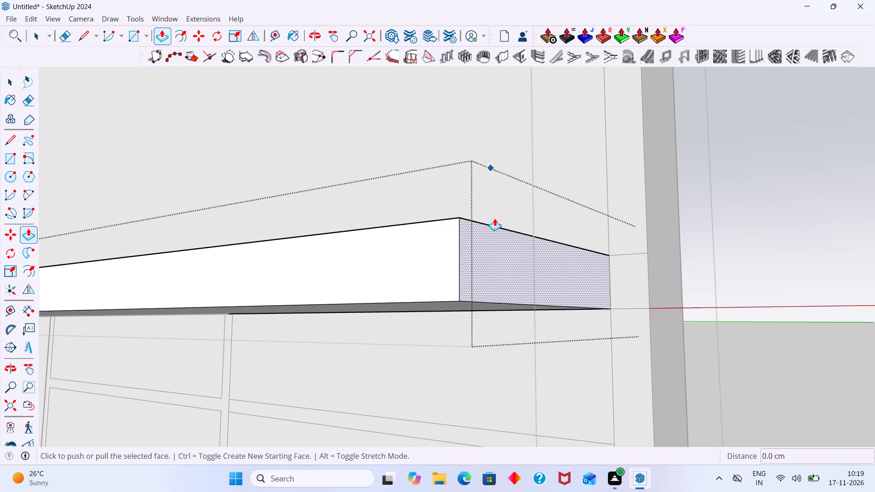
click(500, 273)
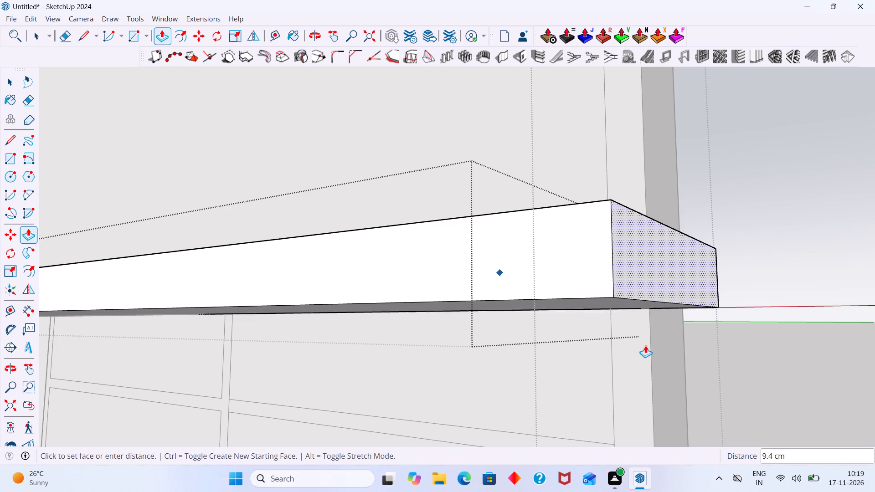
click(651, 364)
key(space)
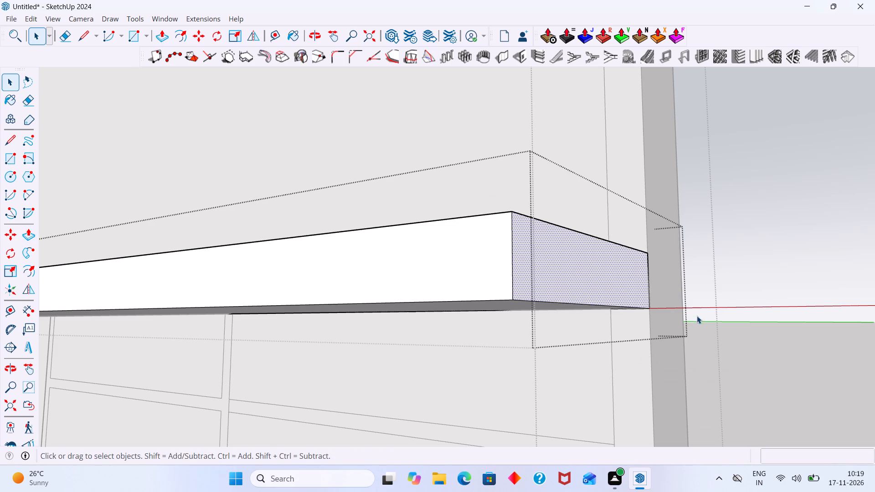
scroll(698, 312, down, 6)
click(728, 265)
Extend the shelf's console-side end face outward about 3.6 cm, flush with the panel's outer edge on that side.
scroll(564, 313, down, 13)
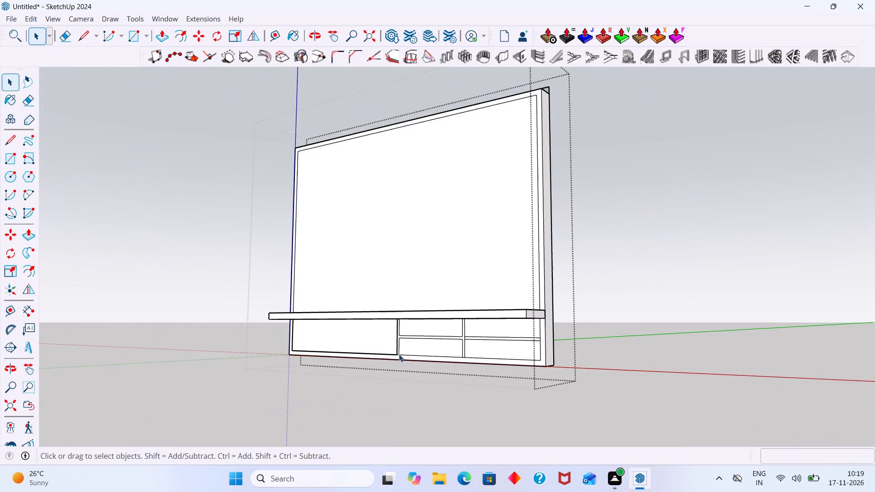
middle_drag(331, 354, 748, 326)
scroll(400, 268, up, 2)
middle_drag(383, 282, 349, 348)
scroll(329, 354, up, 3)
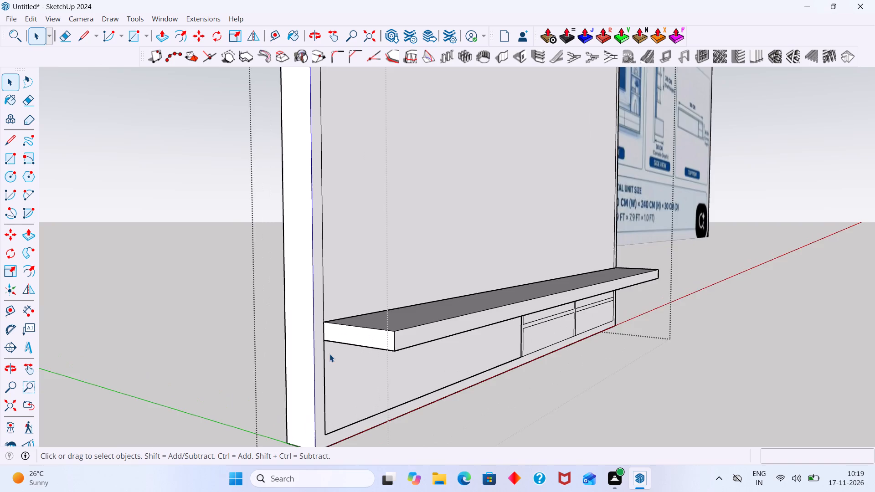
scroll(329, 354, up, 9)
double_click(341, 323)
click(351, 330)
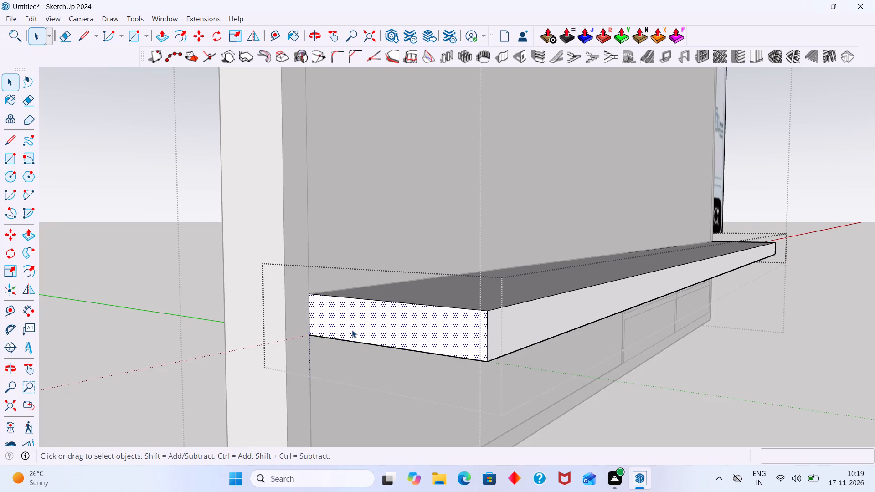
key(p)
click(352, 330)
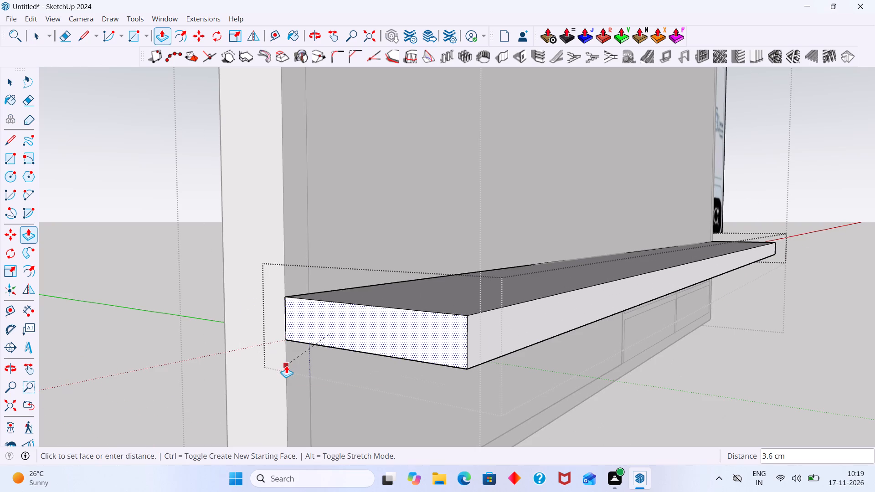
click(286, 365)
key(space)
scroll(302, 335, down, 11)
click(660, 391)
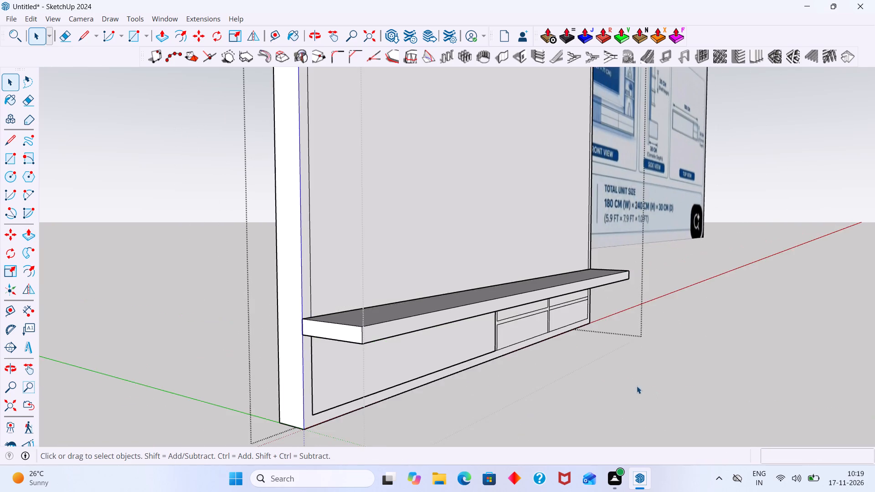
Draw an edge about 3.6 cm long across the panel's border strip just beneath the shelf's console-side end.
middle_drag(604, 382, 438, 344)
scroll(437, 344, down, 9)
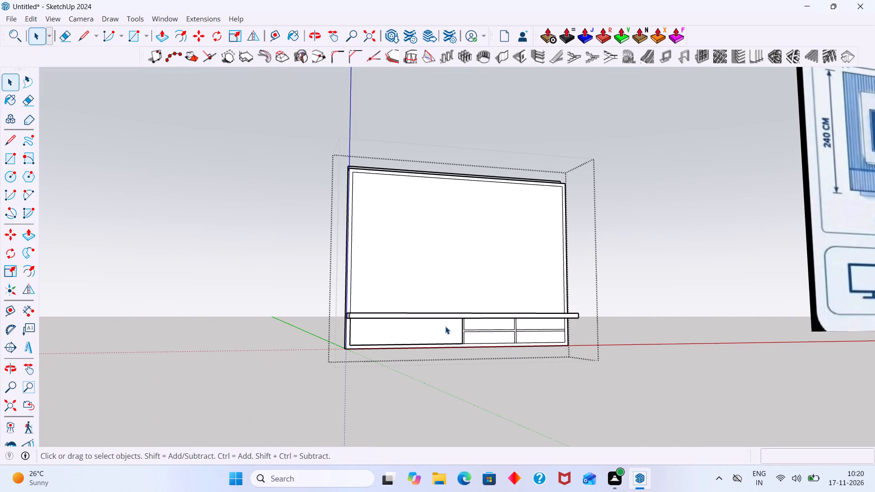
scroll(445, 328, down, 3)
click(634, 238)
middle_drag(404, 350, 404, 393)
scroll(367, 372, up, 4)
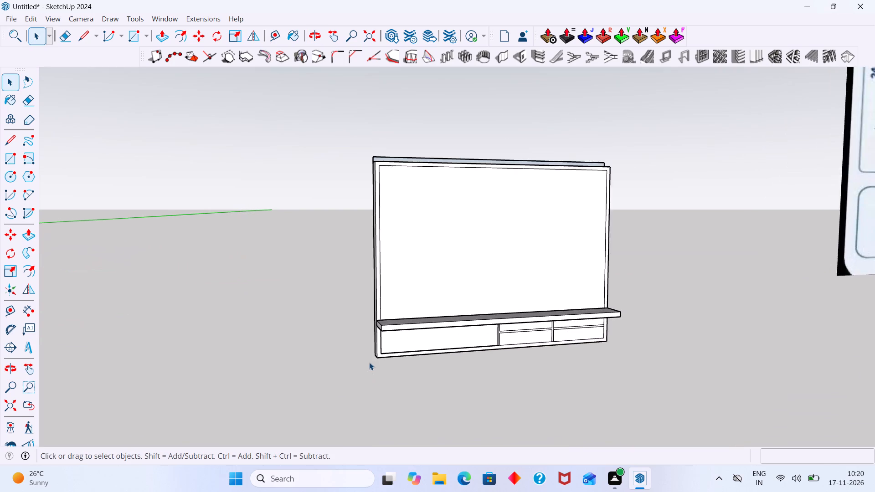
scroll(369, 362, up, 1)
middle_drag(393, 377, 374, 341)
scroll(374, 341, up, 5)
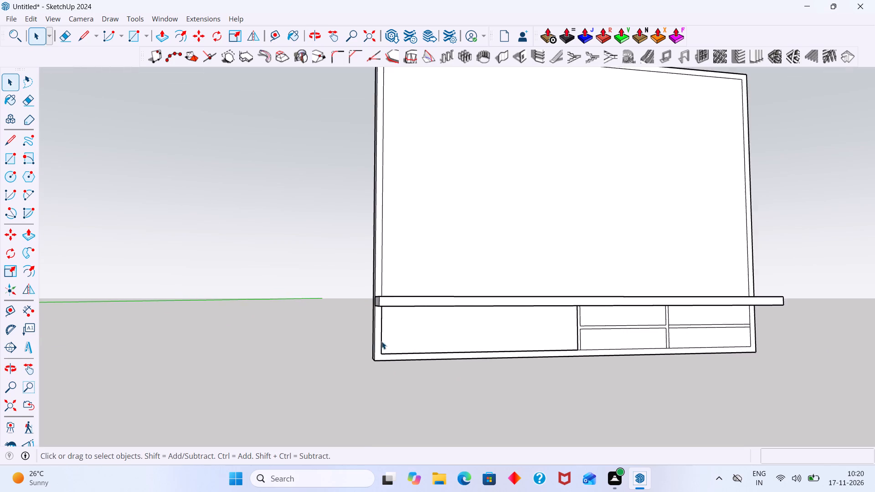
scroll(381, 341, up, 6)
double_click(376, 320)
click(372, 325)
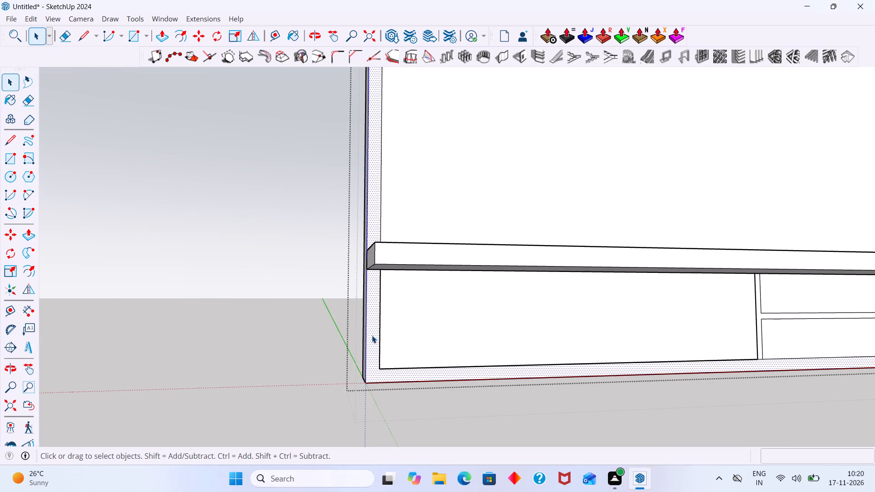
click(313, 316)
double_click(371, 307)
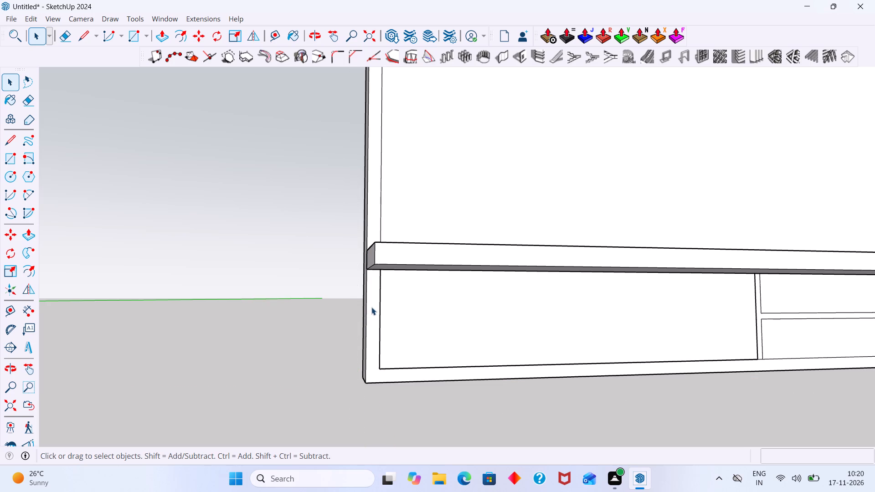
click(372, 310)
key(l)
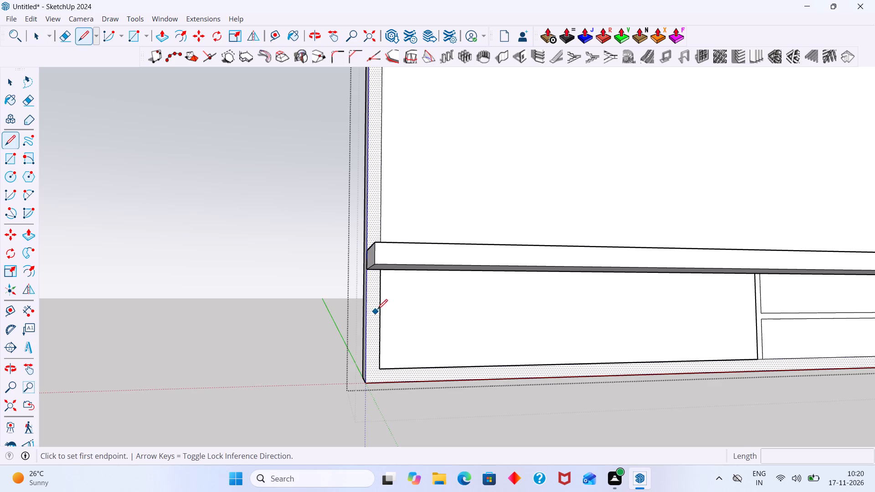
scroll(391, 275, up, 11)
click(386, 252)
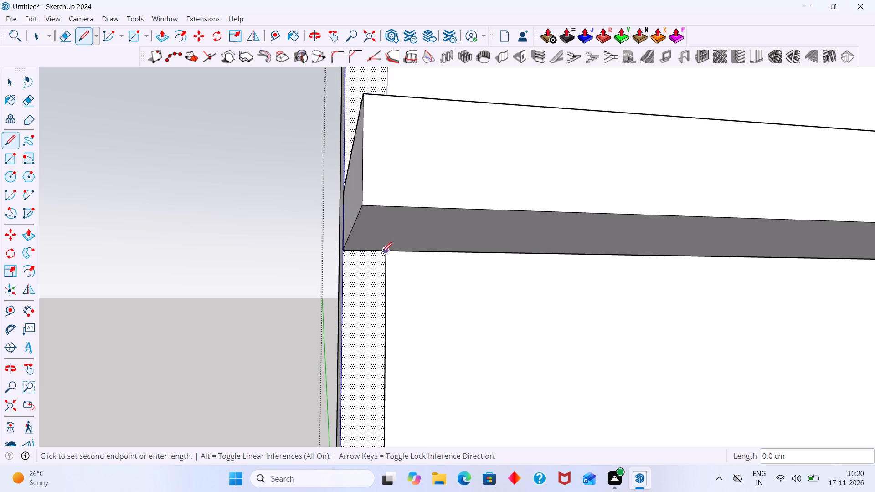
click(343, 253)
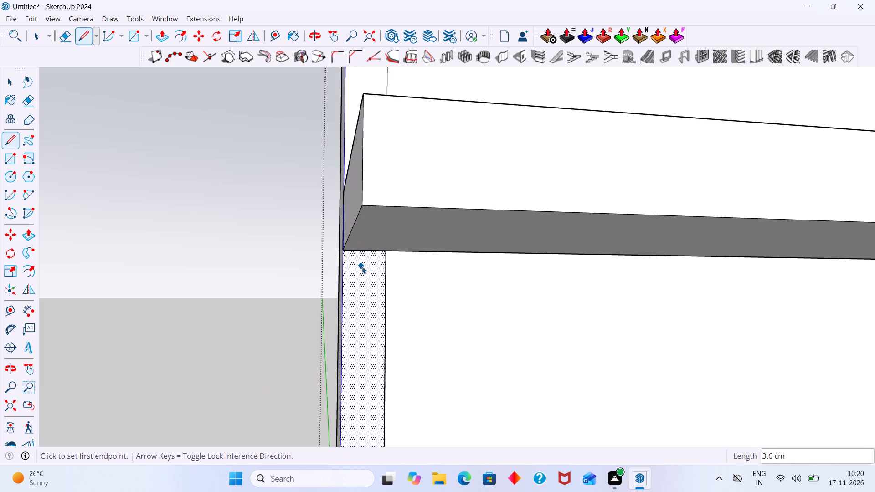
key(space)
Make a separate group of the U-shaped border face below the shelf, including its bounding edges.
scroll(366, 263, down, 6)
scroll(367, 301, down, 12)
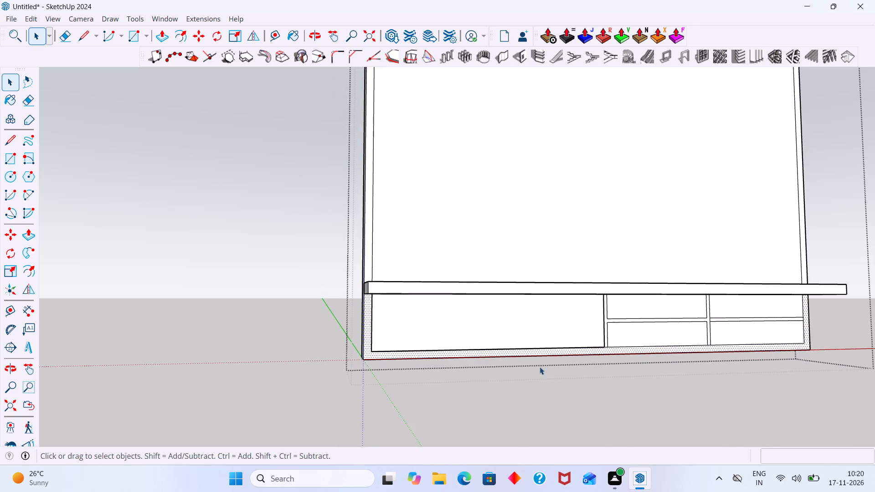
middle_drag(620, 370, 618, 397)
scroll(820, 282, up, 4)
middle_drag(809, 306, 784, 270)
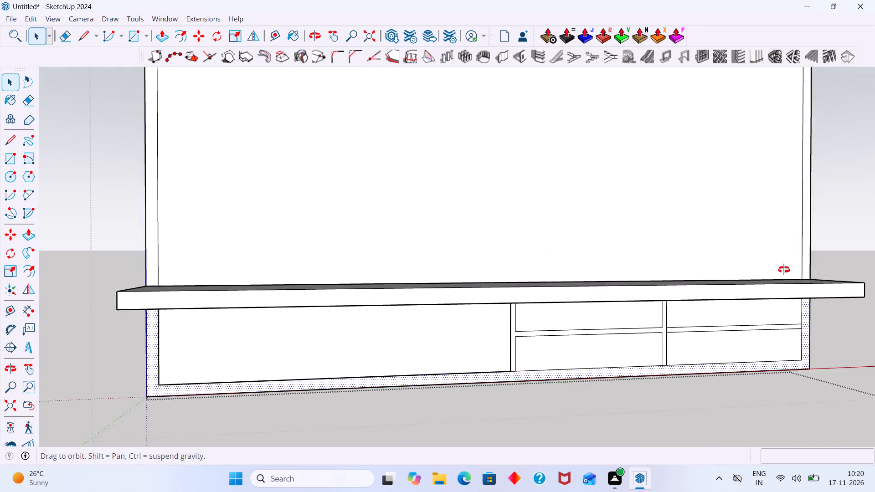
middle_drag(784, 270, 782, 273)
middle_drag(776, 275, 506, 204)
scroll(626, 224, up, 1)
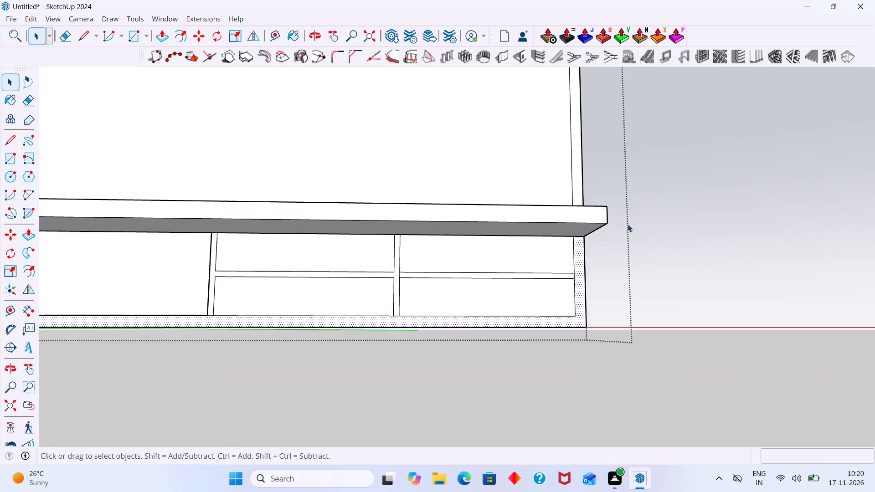
scroll(628, 224, up, 6)
scroll(556, 251, up, 2)
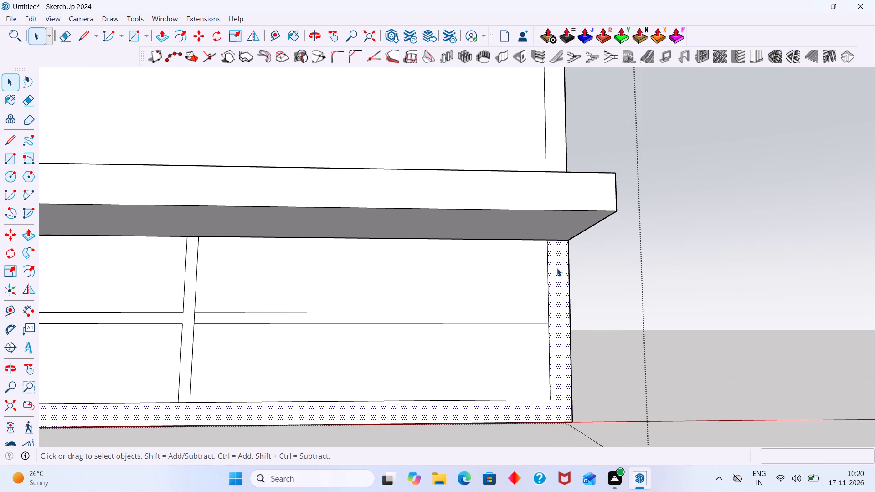
double_click(557, 268)
click(557, 279)
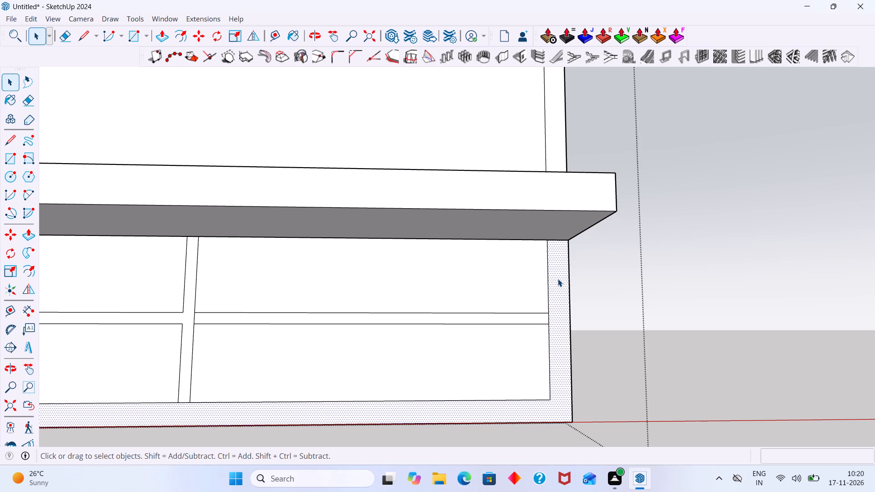
double_click(558, 279)
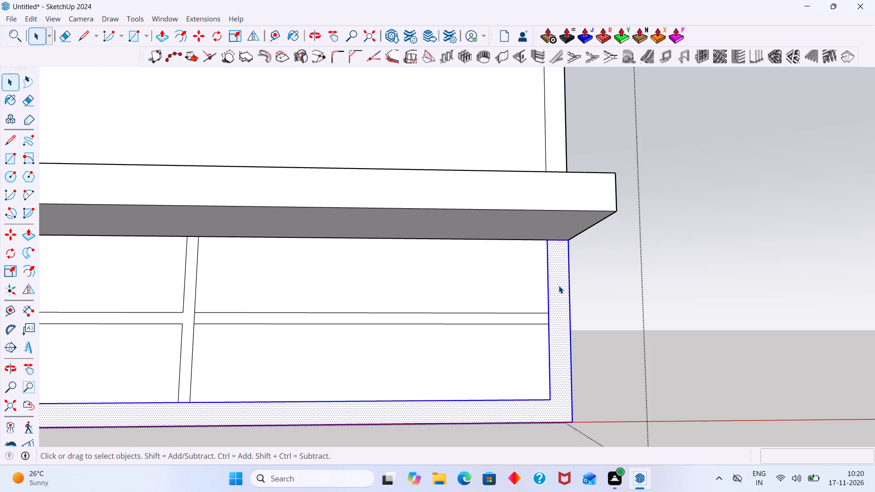
click(559, 286)
double_click(559, 286)
right_click(559, 286)
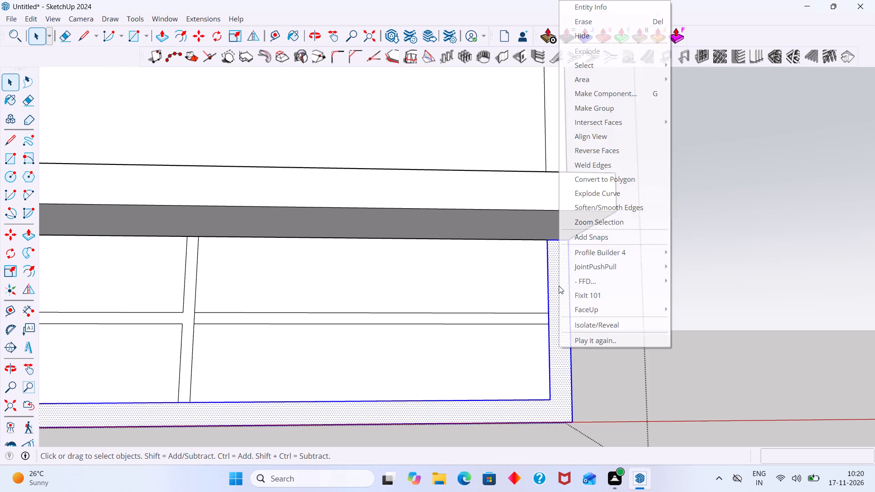
click(589, 108)
Extrude the U-shaped border face 25 cm forward inside its group, and leave the group.
double_click(552, 316)
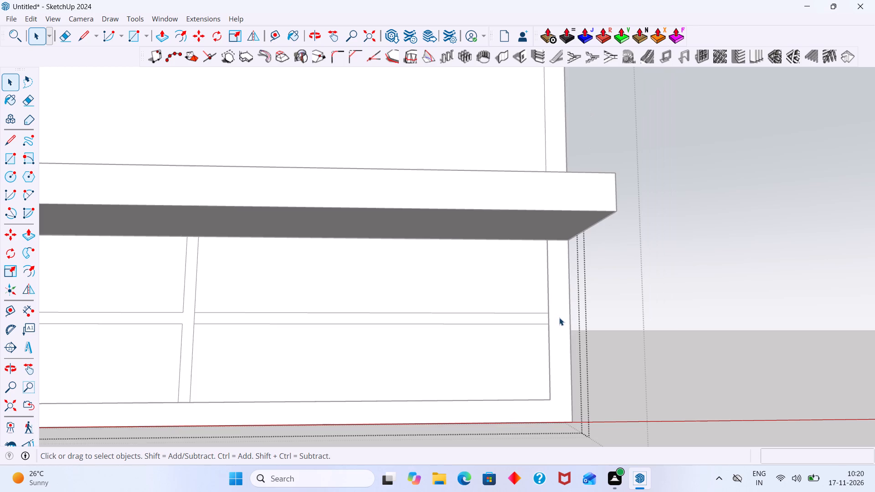
click(559, 318)
key(p)
click(560, 318)
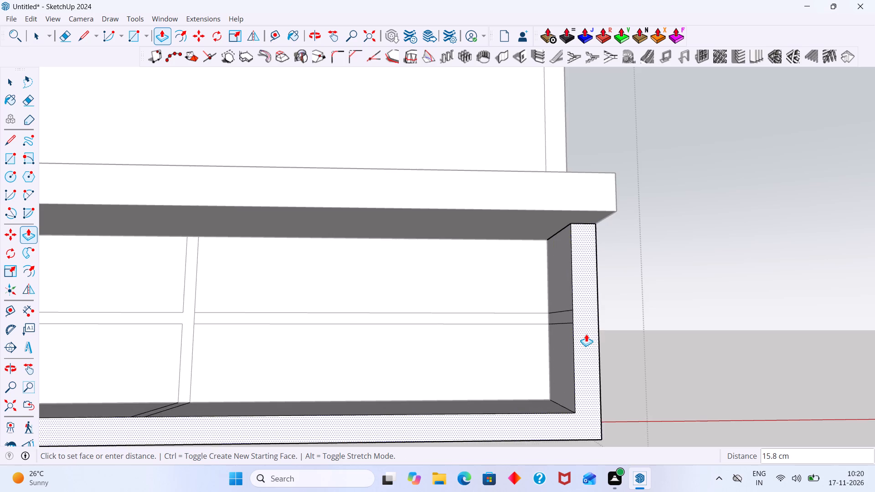
scroll(586, 334, down, 8)
text(25)
key(Return)
key(space)
click(743, 279)
Group the connected divider face formed by the two vertical dividers and the horizontal strip between them.
scroll(646, 279, down, 2)
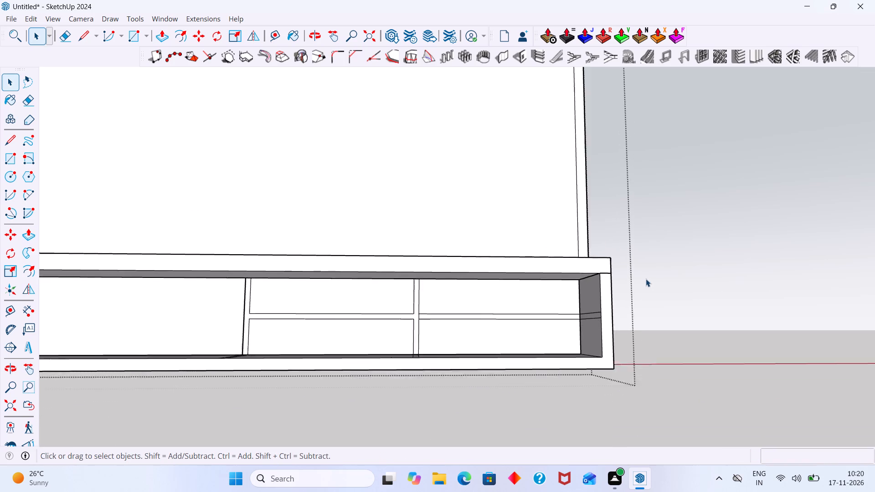
scroll(646, 279, down, 2)
middle_drag(646, 279, 635, 379)
scroll(600, 307, up, 7)
scroll(607, 288, down, 4)
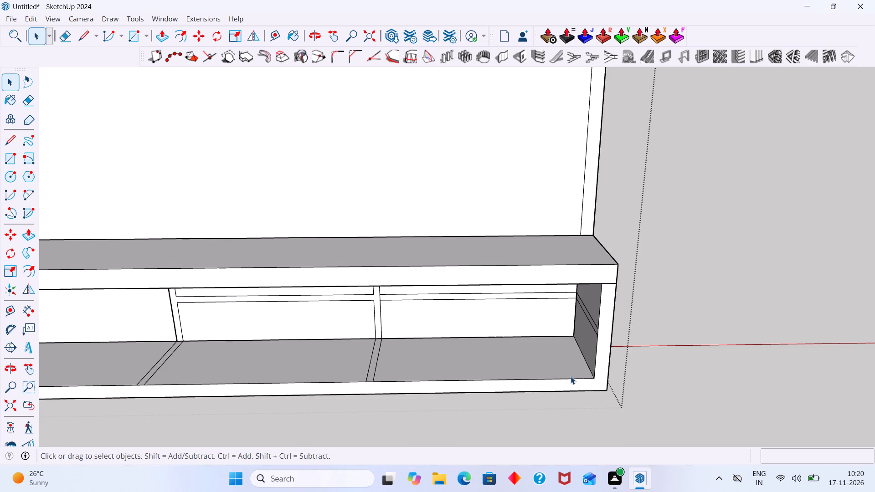
middle_drag(571, 376, 560, 321)
scroll(539, 341, down, 5)
scroll(503, 364, down, 3)
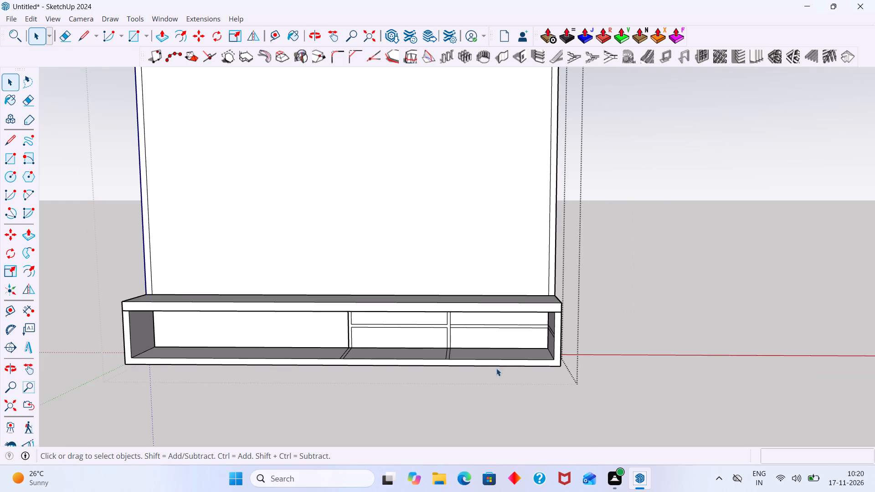
middle_drag(397, 401, 563, 365)
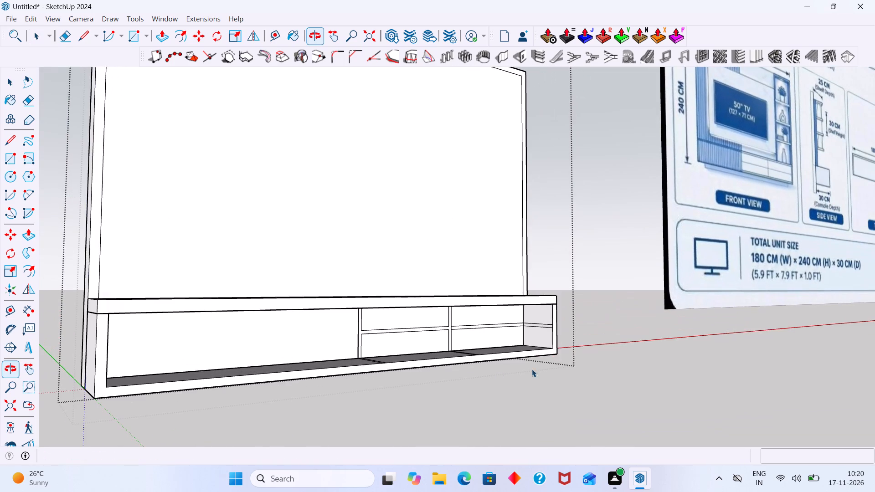
middle_drag(342, 385, 182, 400)
scroll(358, 348, up, 5)
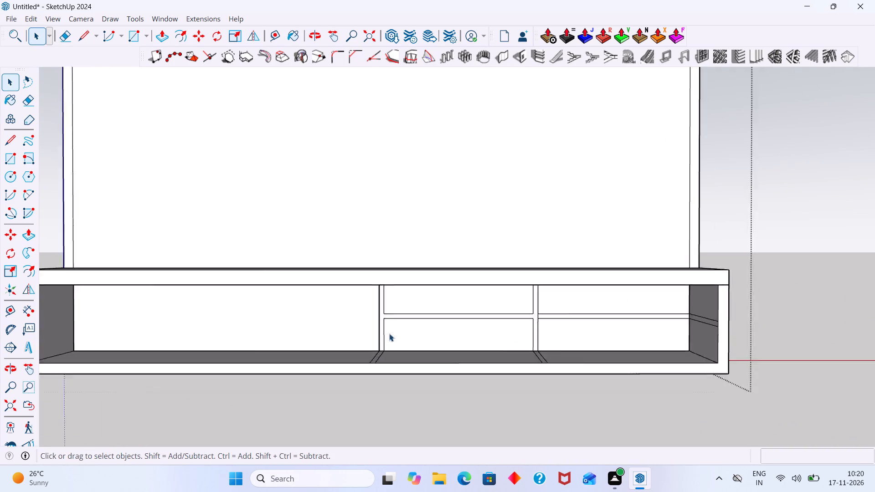
scroll(389, 333, up, 9)
double_click(380, 328)
scroll(371, 335, up, 2)
click(376, 336)
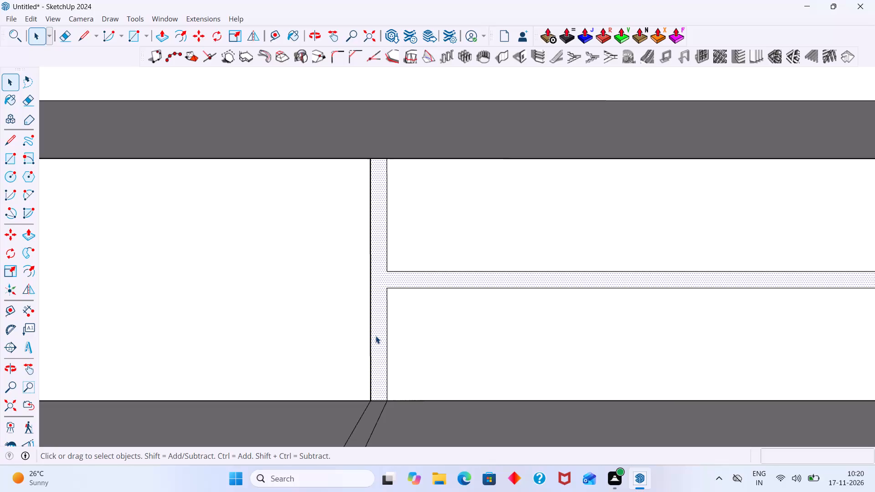
double_click(381, 337)
right_click(381, 338)
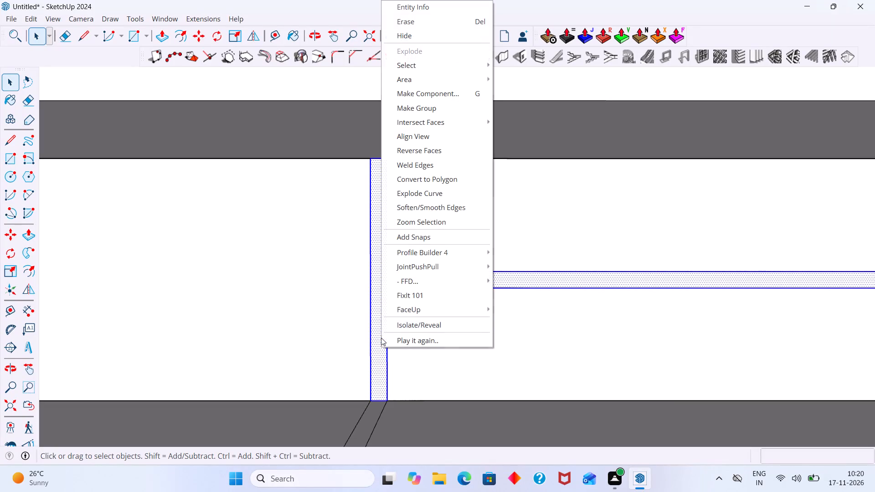
click(433, 112)
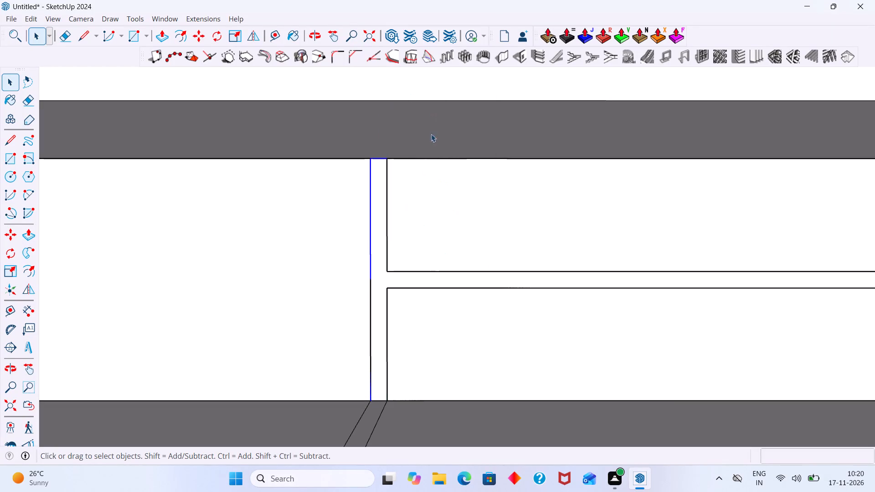
Extrude the grouped divider face 25 cm forward and leave its group.
double_click(382, 256)
click(381, 274)
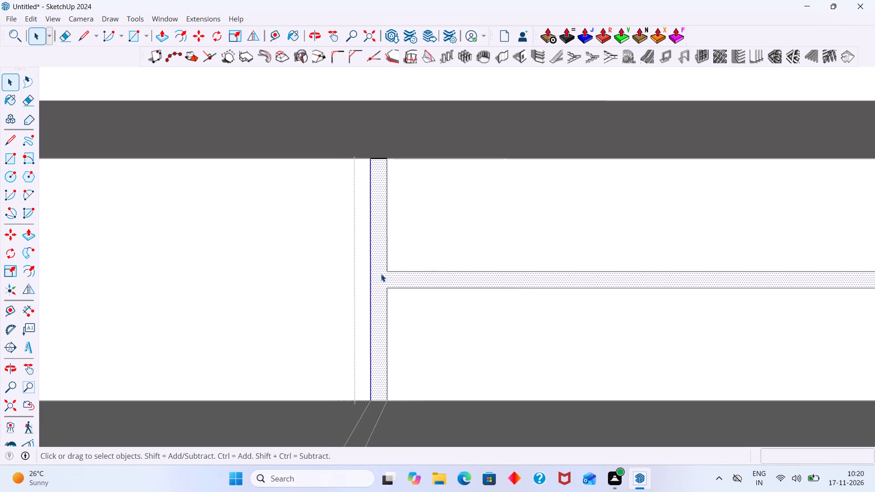
key(p)
click(381, 274)
scroll(379, 325, down, 5)
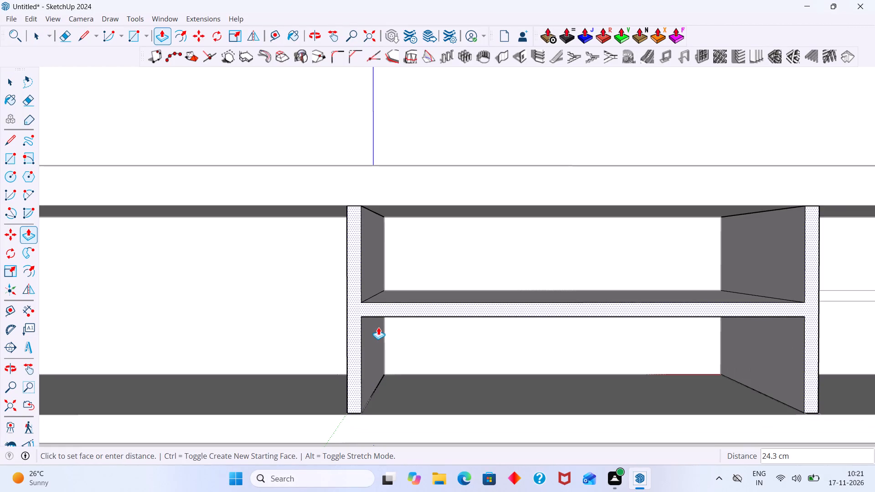
text(25)
key(Return)
scroll(378, 327, down, 7)
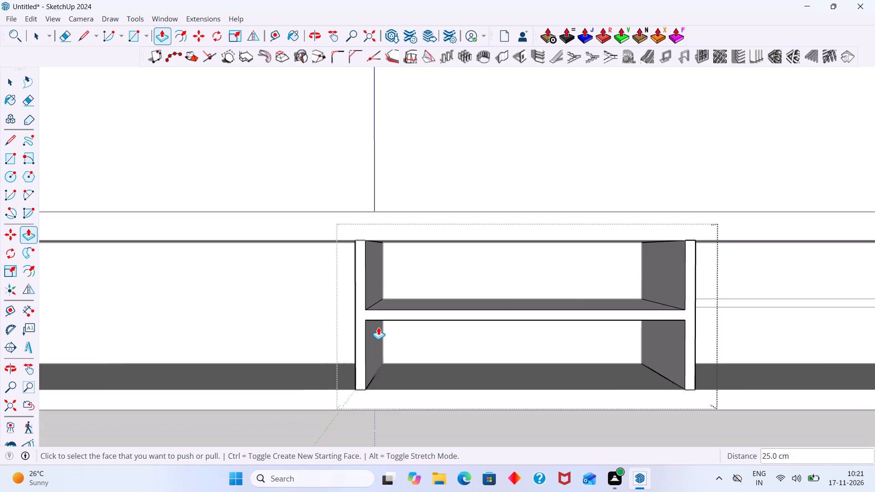
scroll(378, 327, down, 5)
key(space)
click(413, 389)
Group the horizontal divider strip in the outer drawer bay, between the vertical divider and the frame's end.
scroll(552, 317, up, 3)
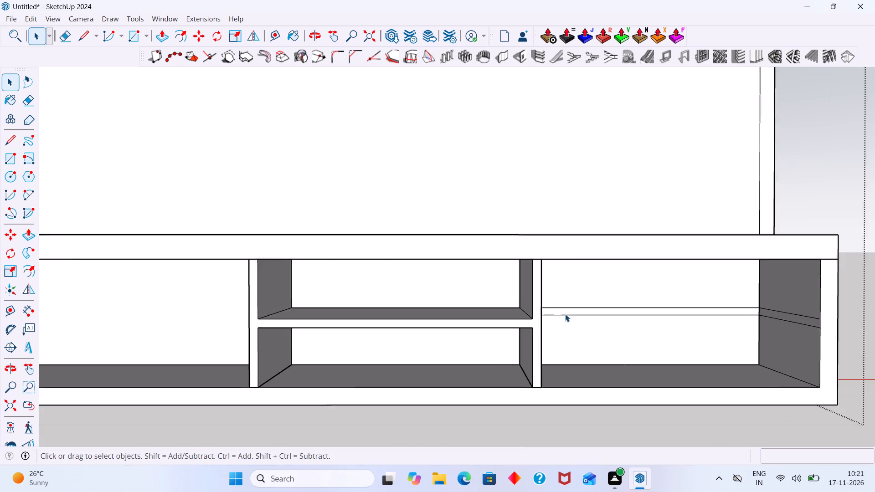
scroll(565, 314, up, 2)
middle_drag(556, 308, 483, 277)
scroll(537, 314, up, 7)
double_click(546, 313)
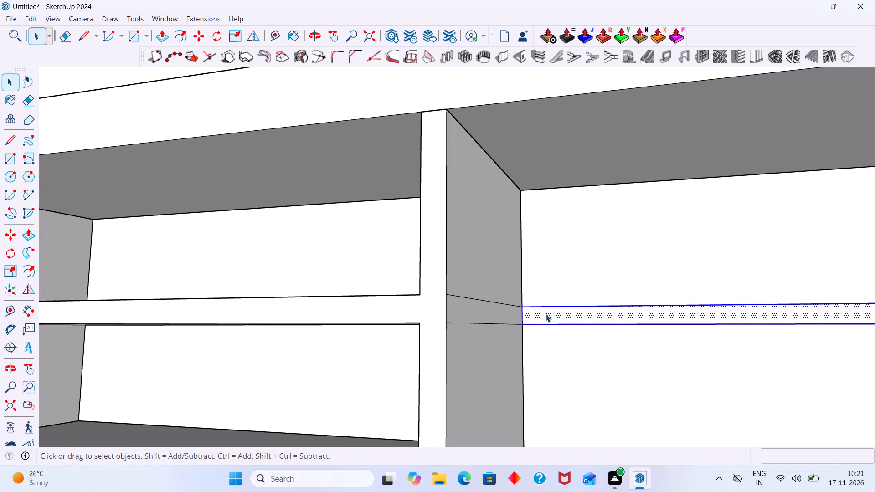
right_click(546, 314)
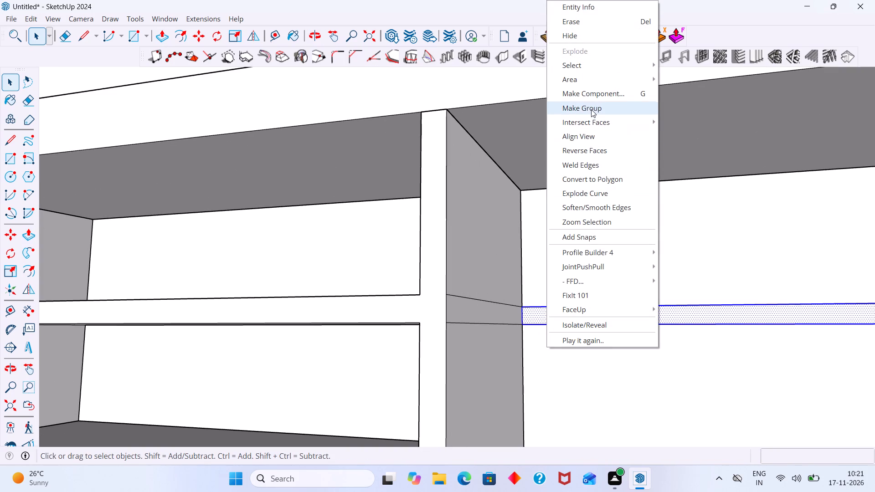
click(591, 109)
Extrude the outer bay's horizontal strip 25 cm forward, flush with the other dividers' front, and leave its group.
triple_click(578, 320)
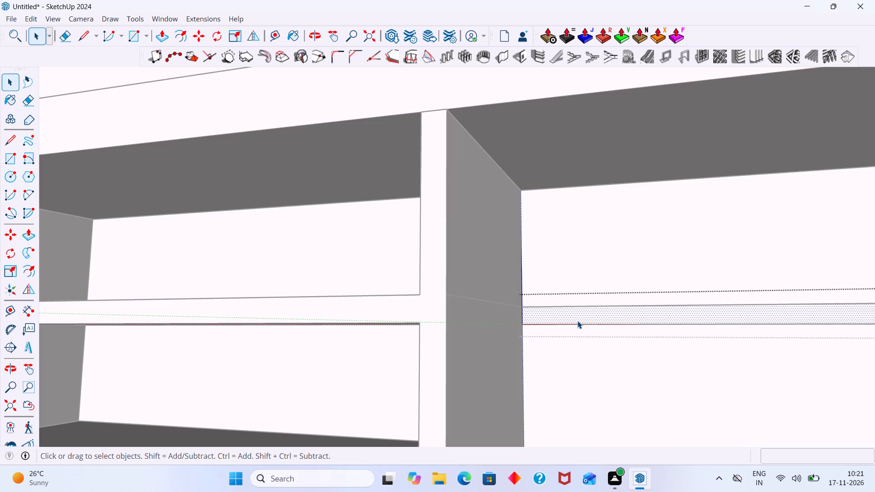
key(p)
click(577, 321)
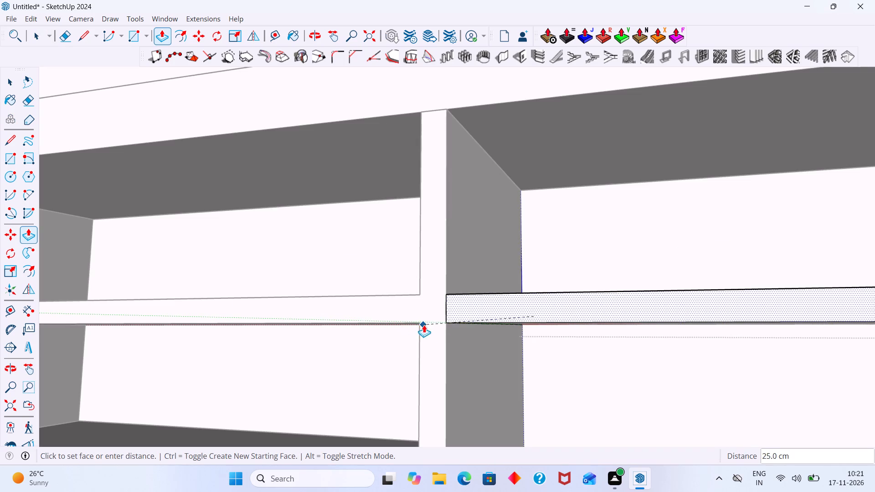
click(420, 322)
scroll(434, 324, down, 18)
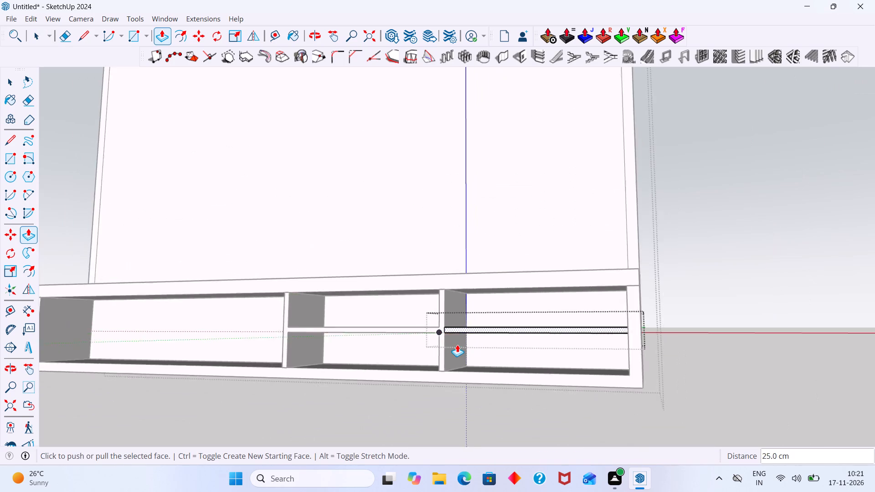
scroll(457, 344, down, 2)
key(space)
click(669, 259)
scroll(443, 311, down, 8)
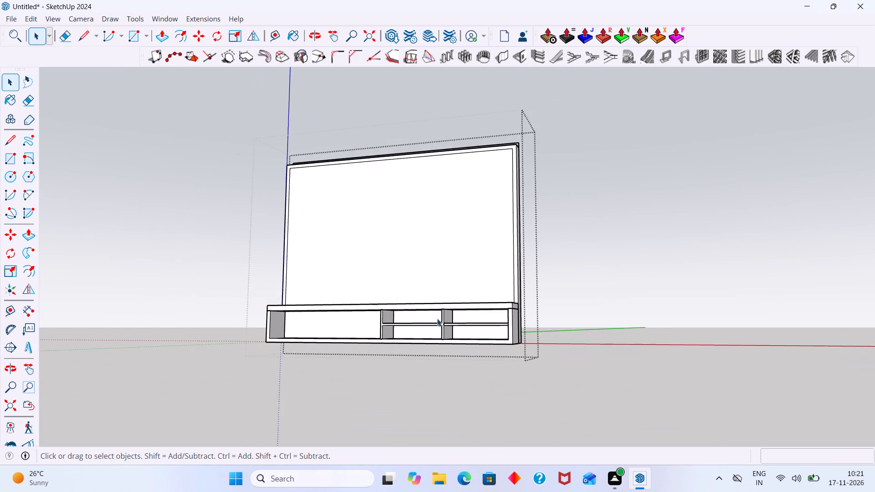
Draw a rectangle about 115.5 by 26.4 cm across the front opening of the console's wide undivided compartment.
middle_drag(427, 330, 490, 383)
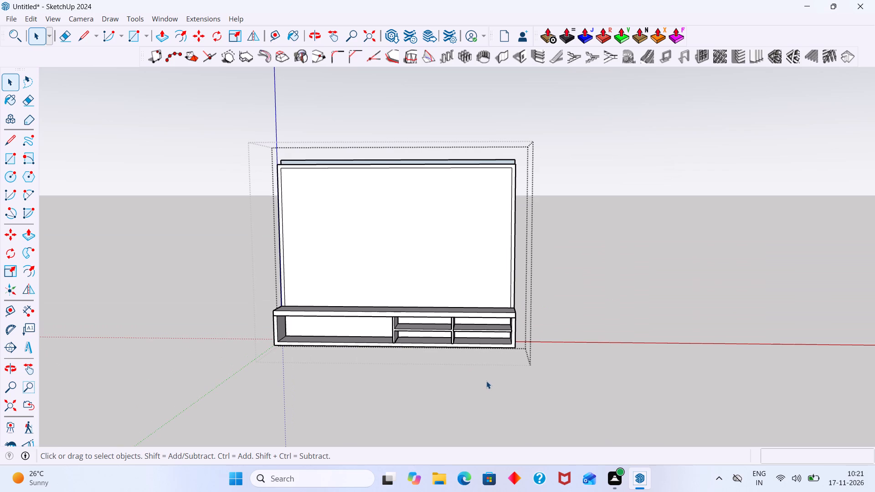
middle_drag(476, 381, 503, 325)
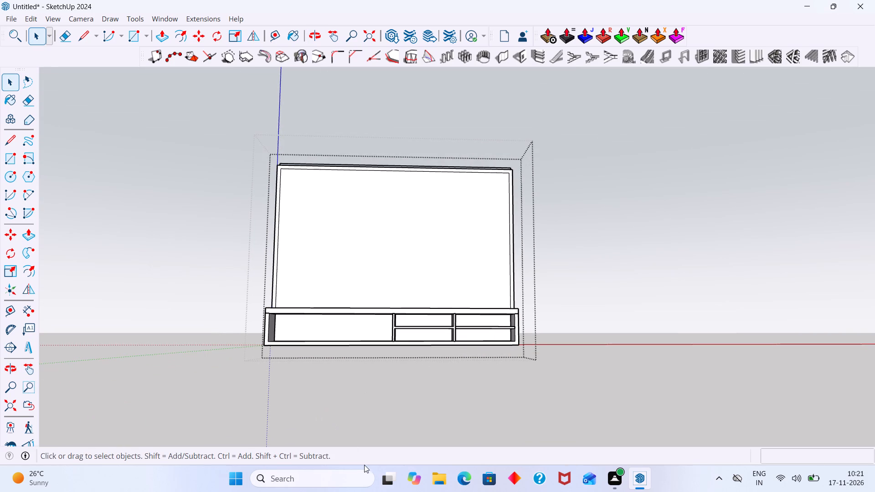
middle_drag(365, 464, 475, 444)
scroll(396, 372, up, 3)
middle_drag(386, 376, 530, 426)
scroll(432, 387, up, 4)
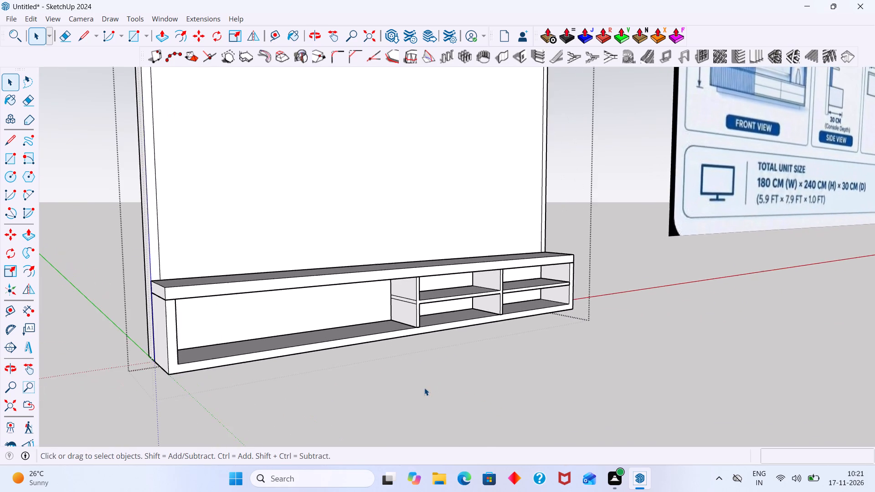
middle_drag(419, 393, 406, 265)
scroll(406, 265, up, 1)
scroll(281, 250, up, 2)
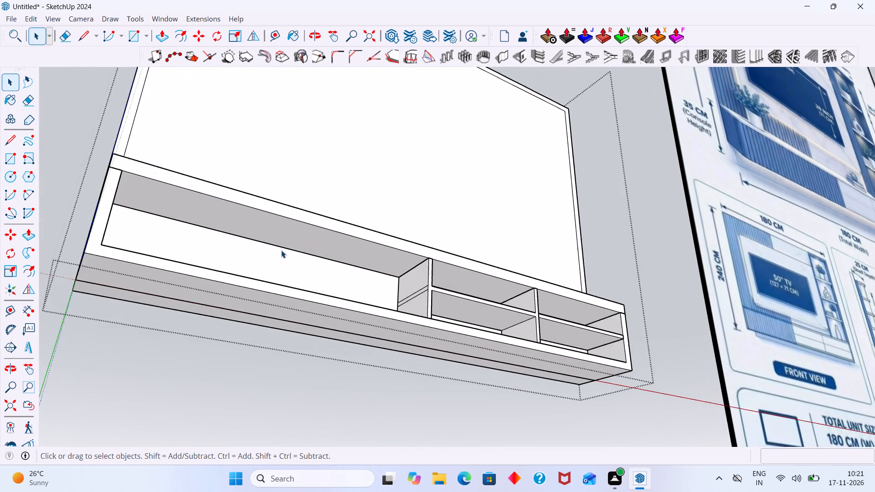
middle_drag(296, 265, 354, 299)
middle_drag(278, 282, 266, 303)
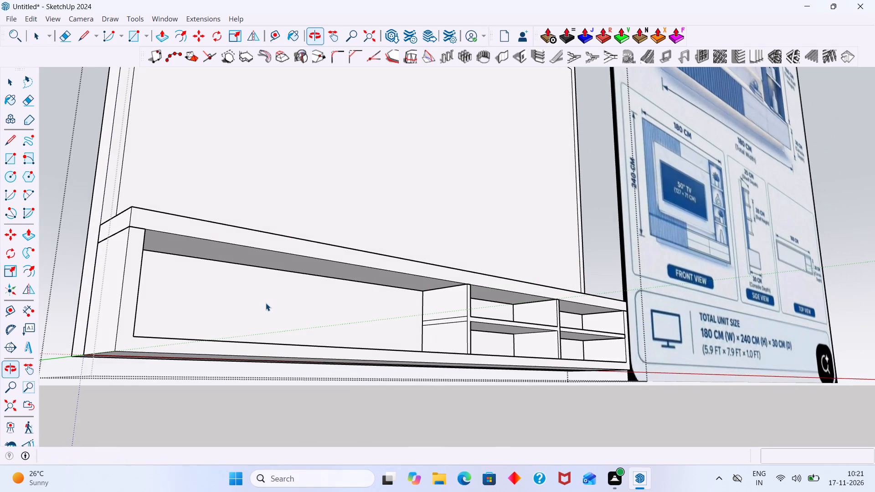
key(r)
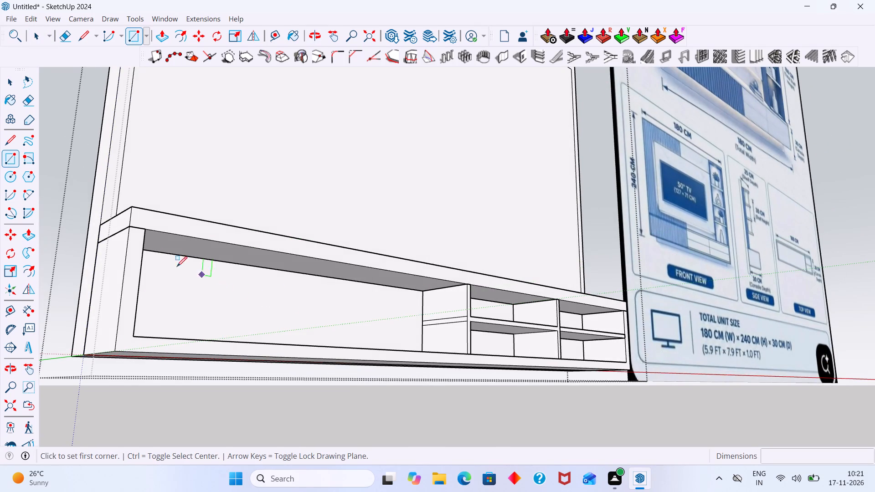
scroll(149, 230, up, 3)
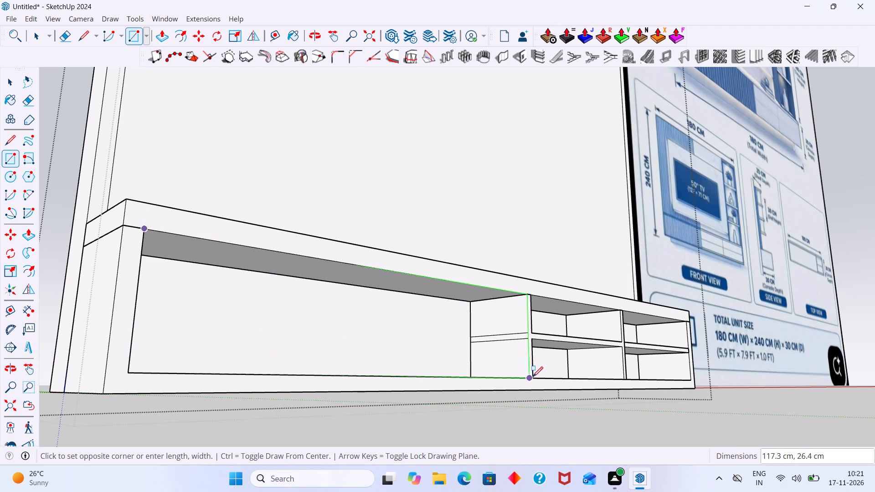
scroll(528, 376, up, 8)
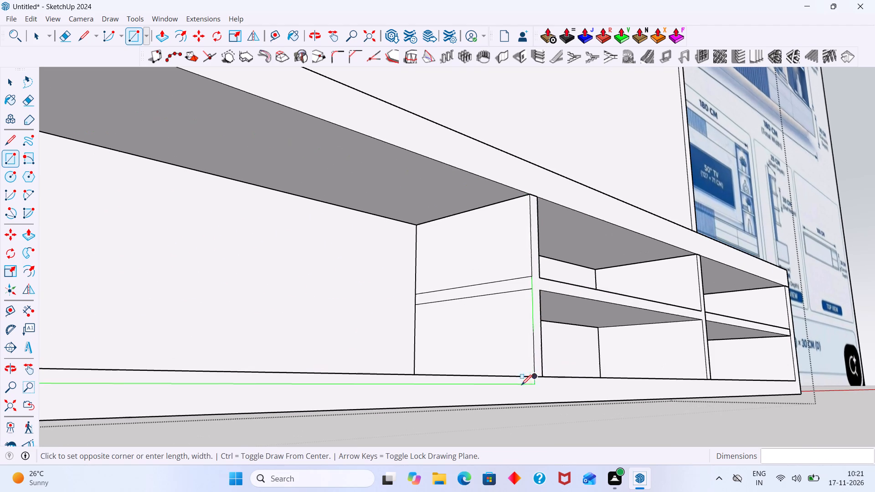
click(535, 377)
key(space)
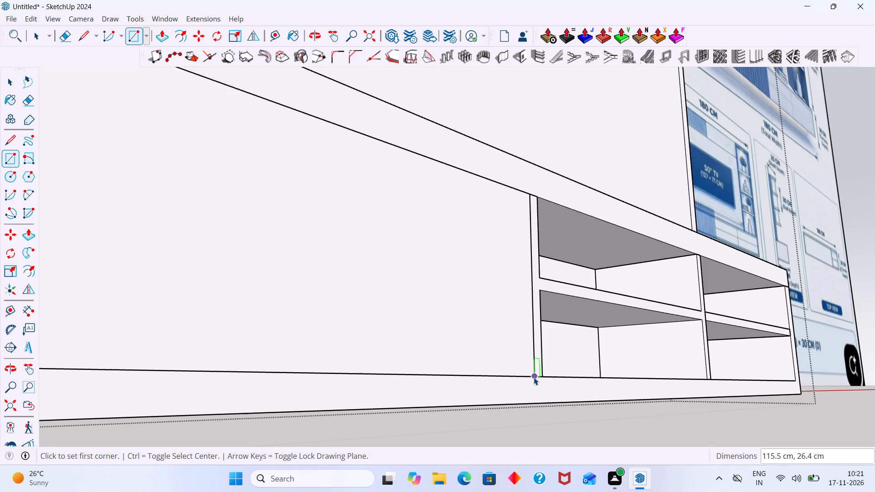
Group the new rectangular face covering the wide compartment together with its edges.
double_click(452, 351)
right_click(452, 350)
click(497, 155)
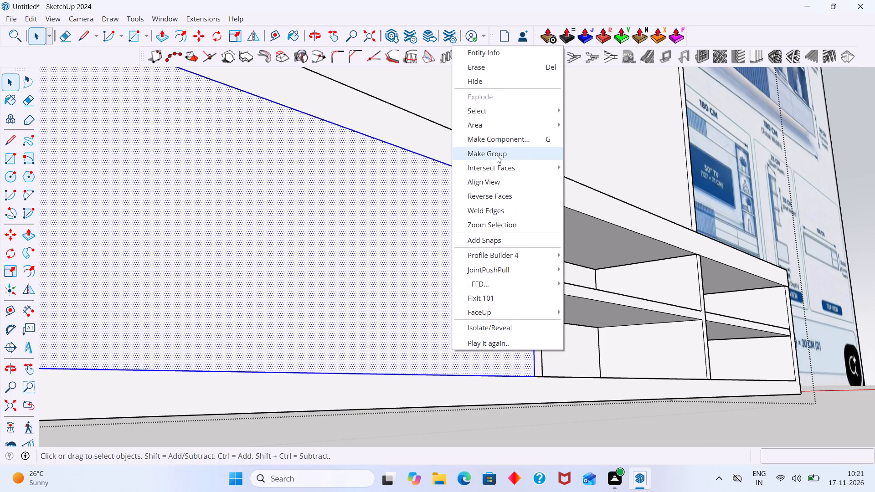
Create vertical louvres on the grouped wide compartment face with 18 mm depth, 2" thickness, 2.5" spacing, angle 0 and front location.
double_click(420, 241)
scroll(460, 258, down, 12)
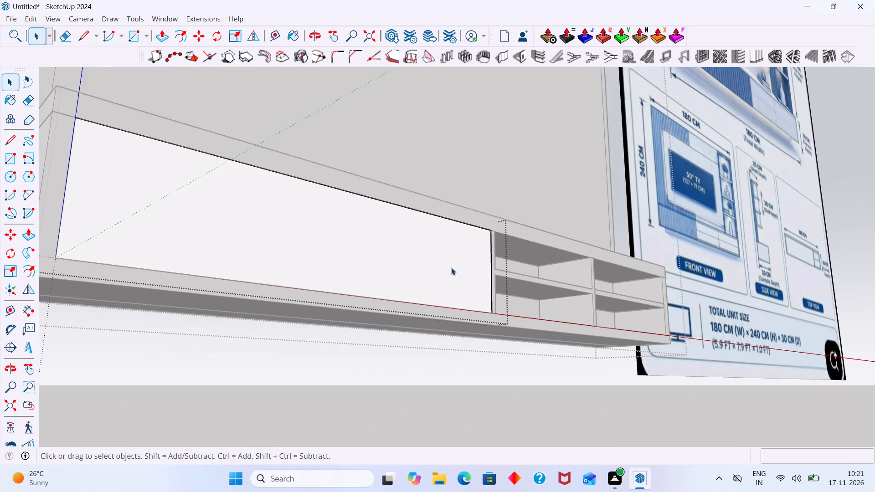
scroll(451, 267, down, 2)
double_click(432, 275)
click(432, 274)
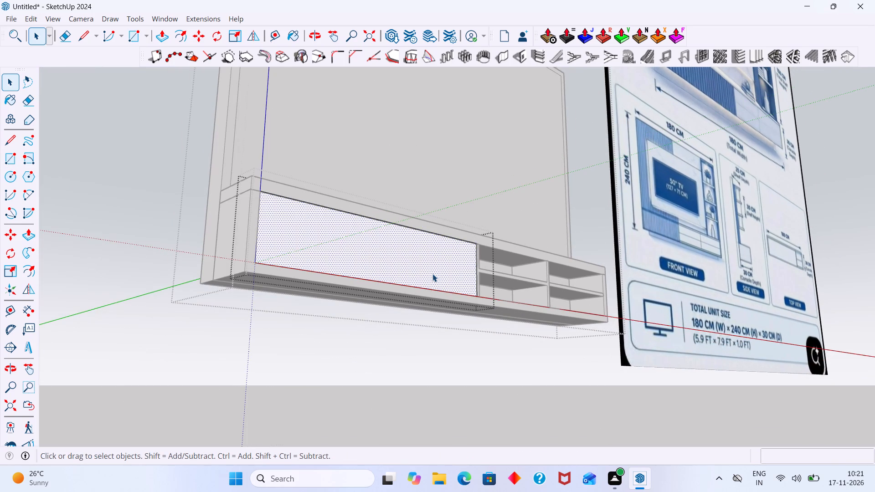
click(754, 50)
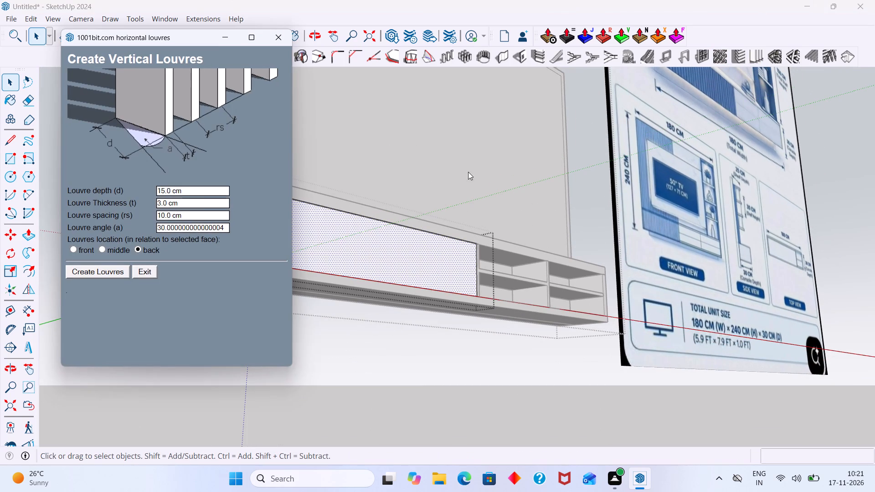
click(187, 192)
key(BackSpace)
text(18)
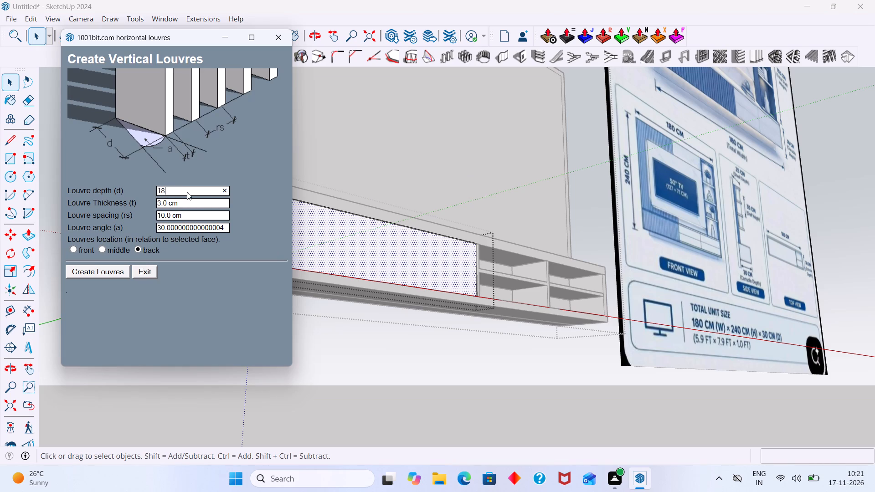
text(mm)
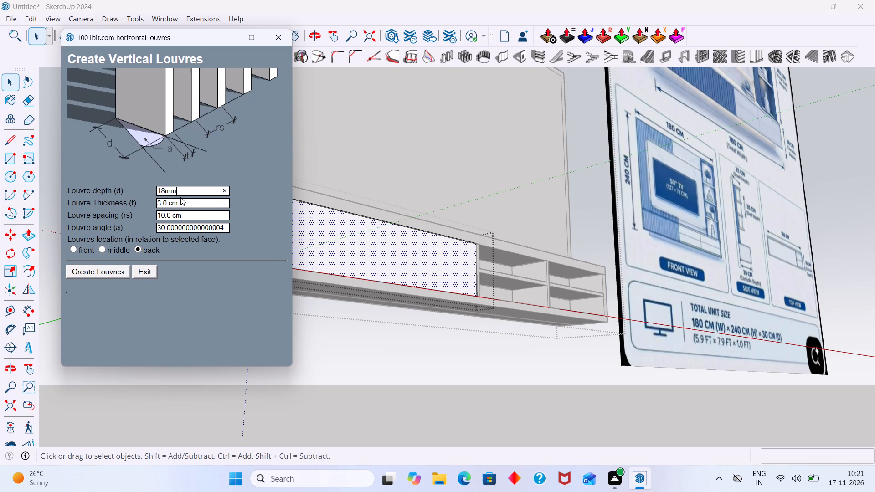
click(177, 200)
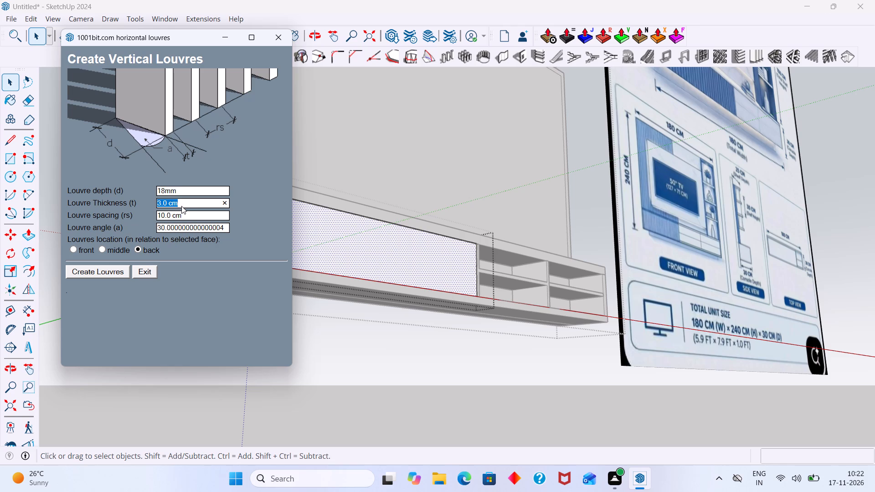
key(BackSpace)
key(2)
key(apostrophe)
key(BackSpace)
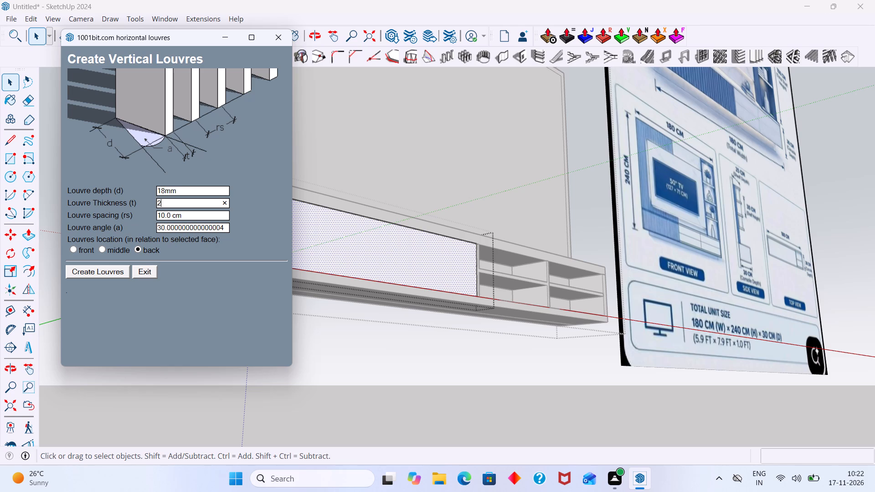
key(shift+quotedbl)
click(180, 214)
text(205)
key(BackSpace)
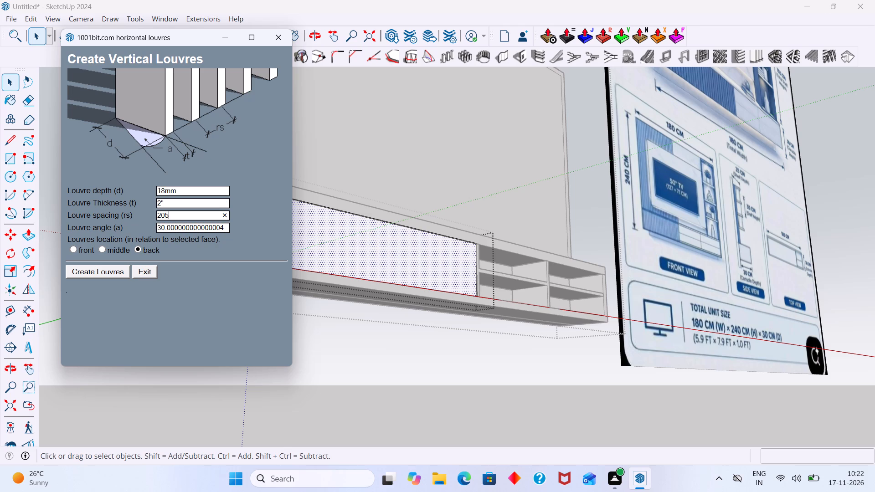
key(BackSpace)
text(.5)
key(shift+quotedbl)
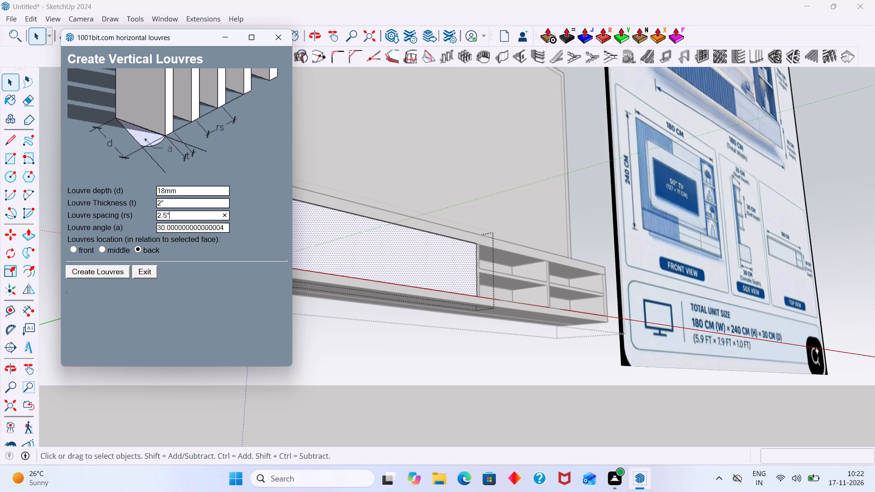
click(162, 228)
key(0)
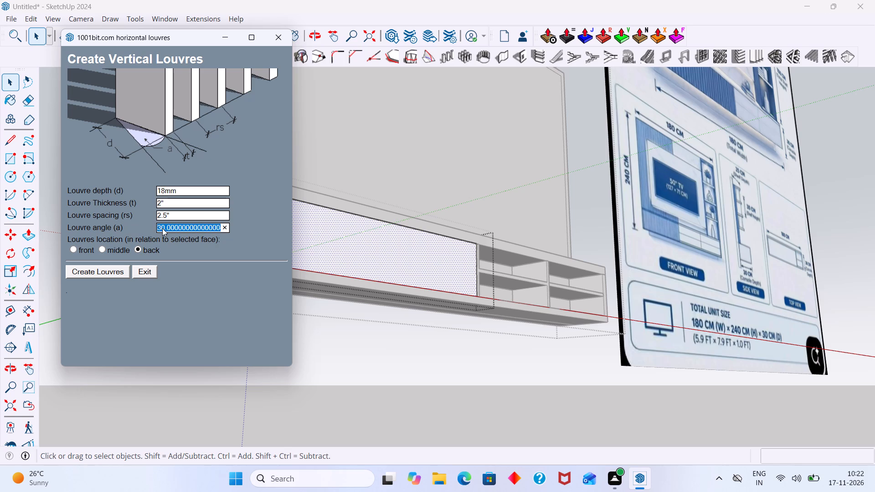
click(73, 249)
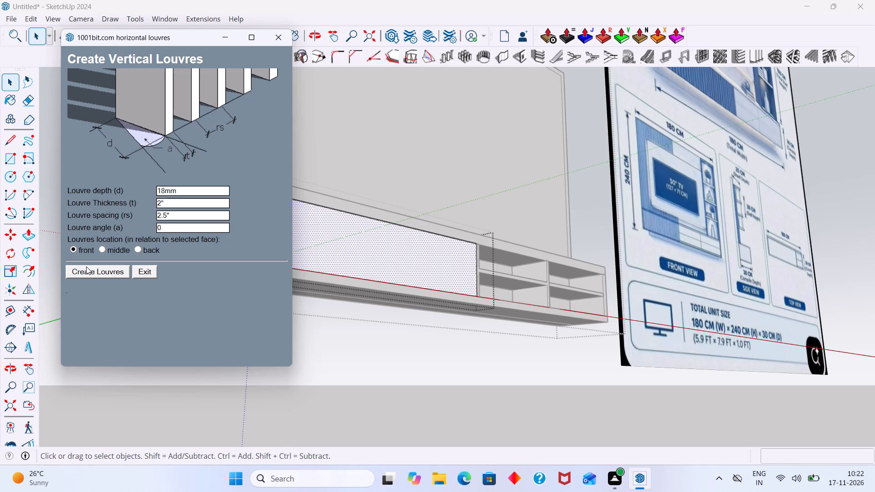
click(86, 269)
Examine the louvres across the wide compartment, especially their spacing and fit at the end beside the vertical divider.
middle_drag(283, 236, 259, 339)
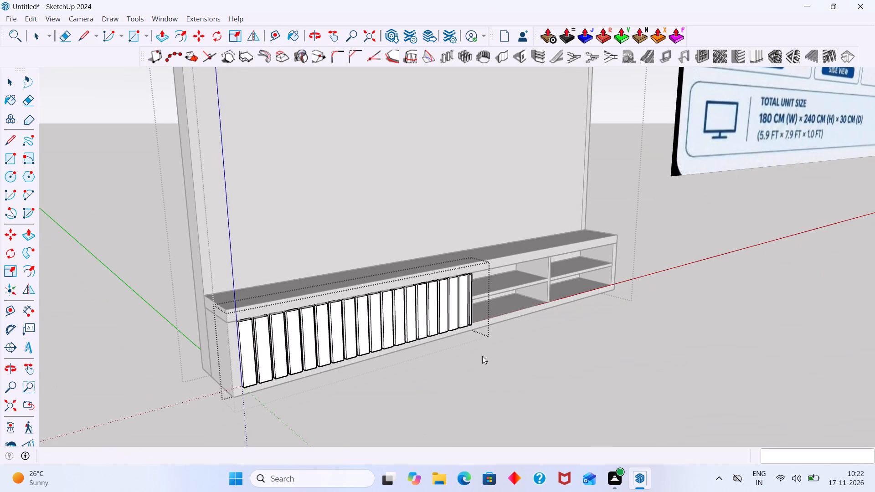
click(488, 358)
scroll(469, 302, up, 8)
middle_drag(469, 269, 343, 248)
scroll(270, 211, up, 3)
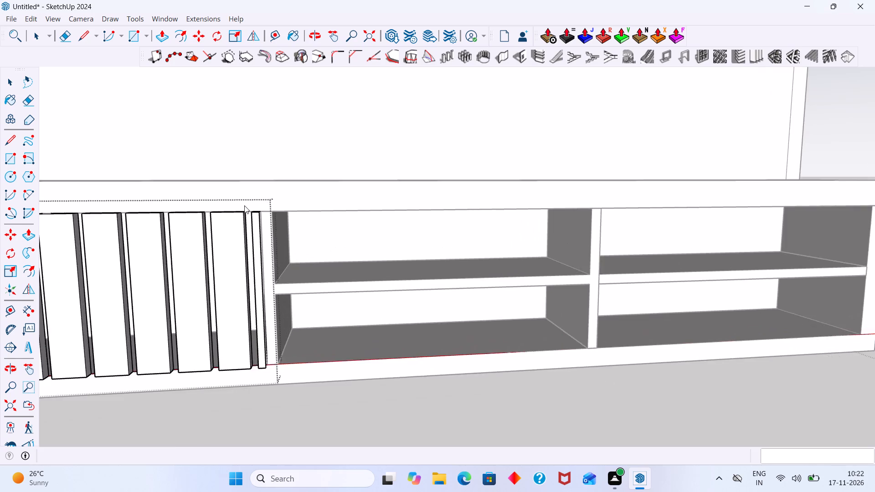
scroll(244, 205, up, 18)
middle_drag(280, 213, 287, 328)
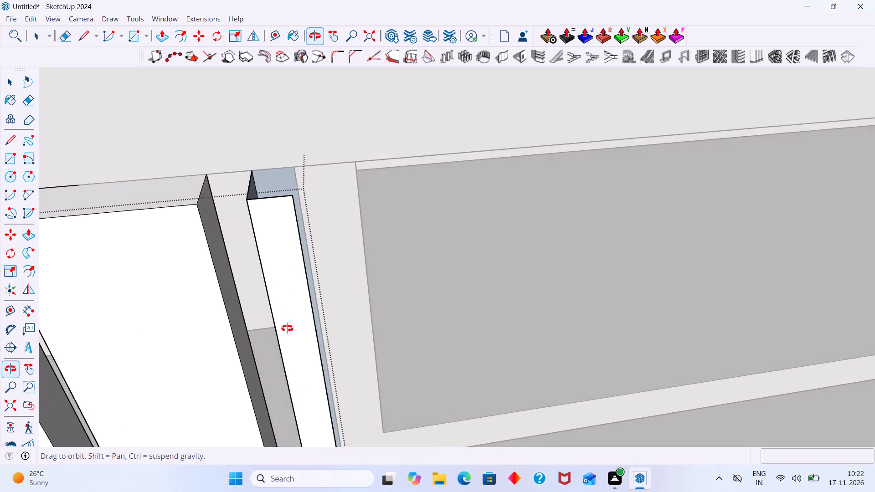
middle_drag(287, 328, 291, 324)
scroll(301, 207, up, 3)
scroll(307, 202, down, 20)
scroll(307, 202, down, 6)
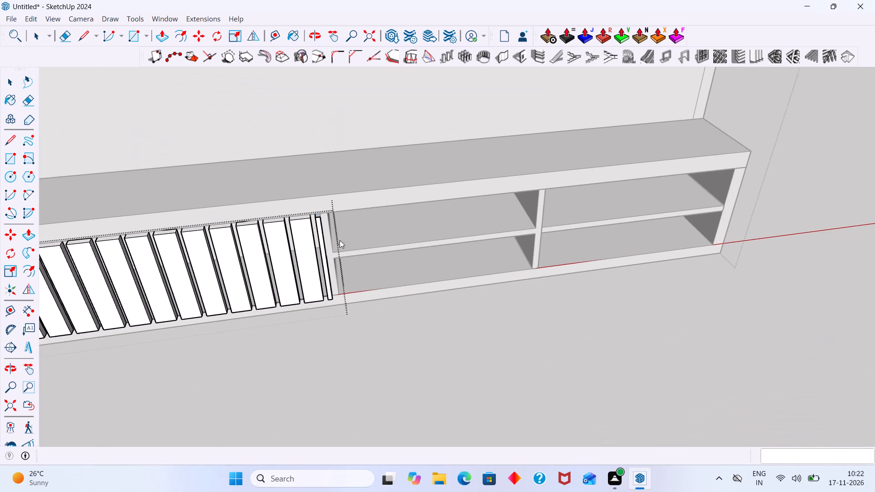
click(364, 353)
middle_drag(328, 242, 317, 189)
scroll(313, 190, up, 3)
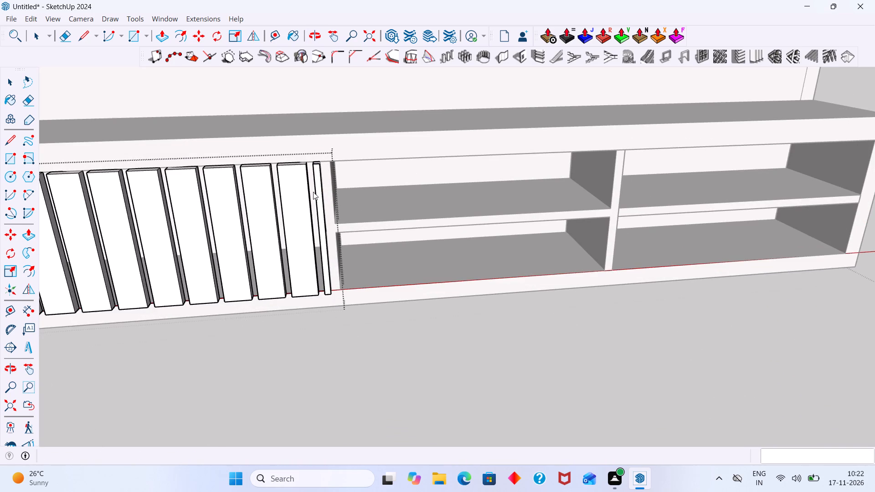
scroll(326, 211, down, 2)
middle_drag(328, 218, 453, 245)
middle_drag(396, 235, 580, 192)
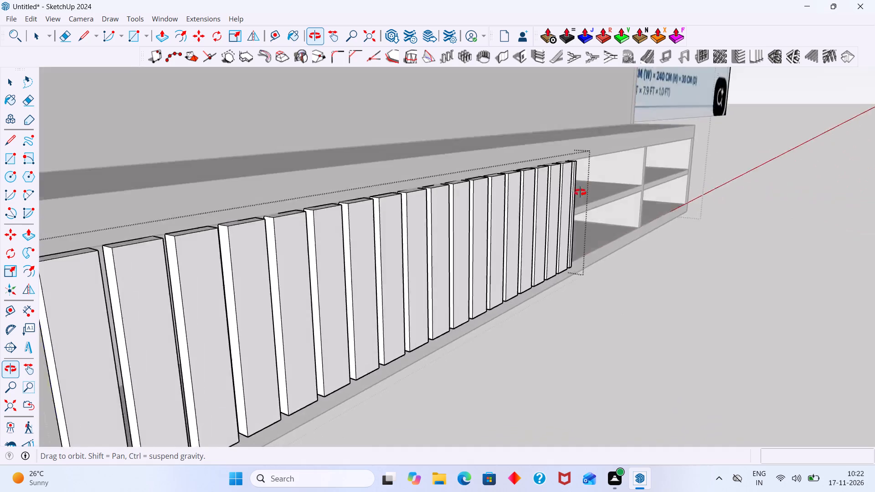
middle_drag(580, 192, 617, 186)
scroll(558, 207, down, 2)
middle_drag(543, 225, 316, 225)
scroll(385, 234, down, 2)
middle_drag(417, 252, 247, 249)
scroll(318, 256, up, 1)
scroll(326, 256, down, 2)
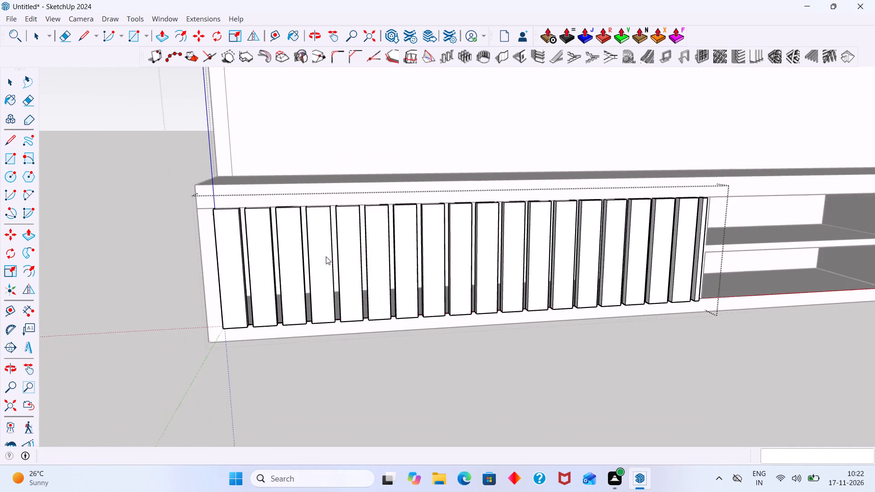
scroll(326, 256, down, 7)
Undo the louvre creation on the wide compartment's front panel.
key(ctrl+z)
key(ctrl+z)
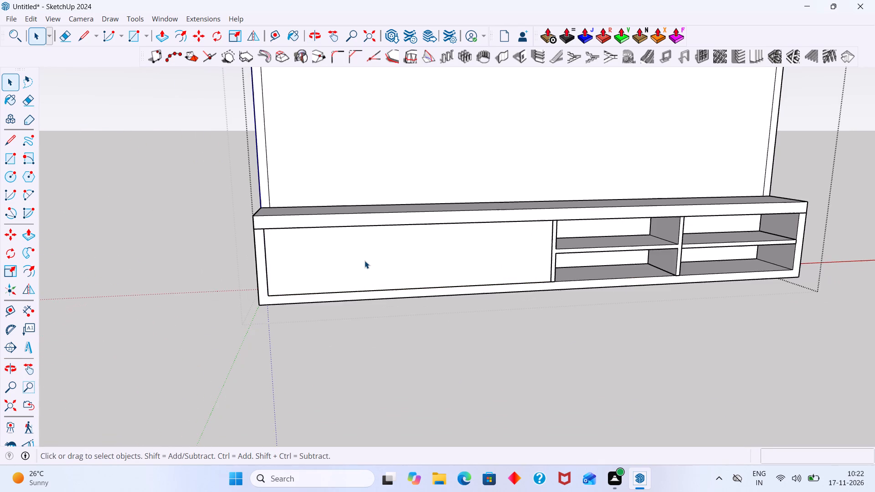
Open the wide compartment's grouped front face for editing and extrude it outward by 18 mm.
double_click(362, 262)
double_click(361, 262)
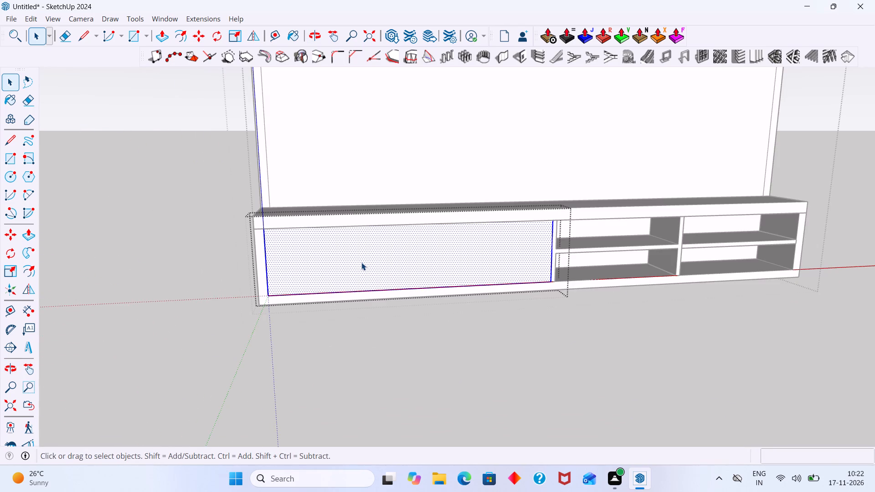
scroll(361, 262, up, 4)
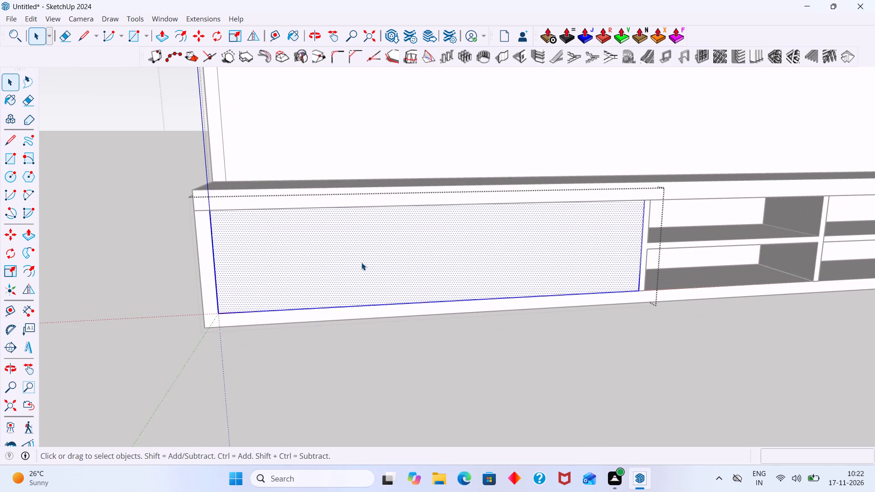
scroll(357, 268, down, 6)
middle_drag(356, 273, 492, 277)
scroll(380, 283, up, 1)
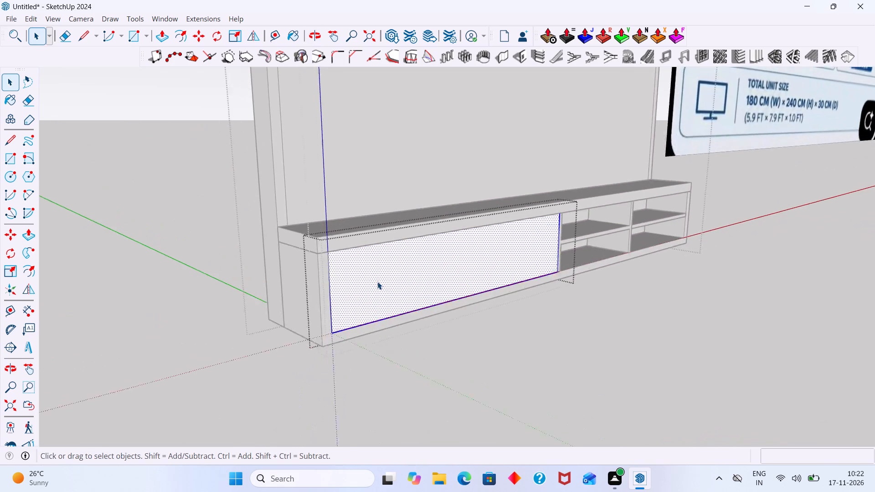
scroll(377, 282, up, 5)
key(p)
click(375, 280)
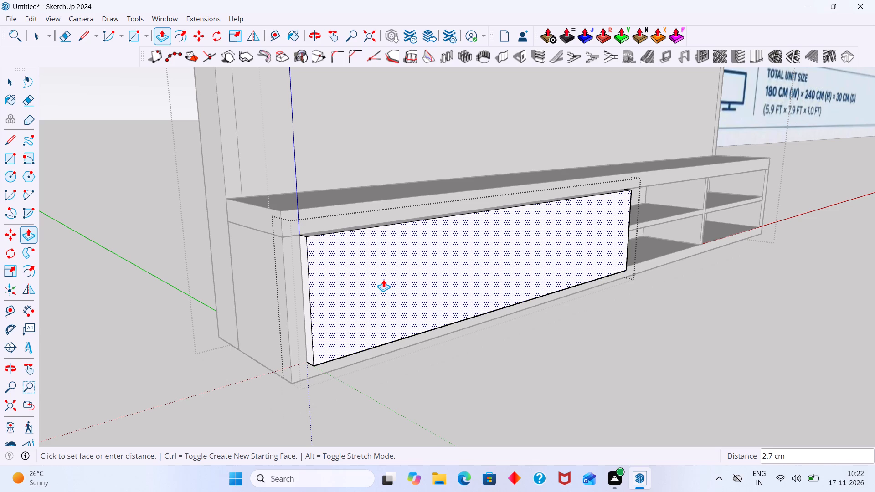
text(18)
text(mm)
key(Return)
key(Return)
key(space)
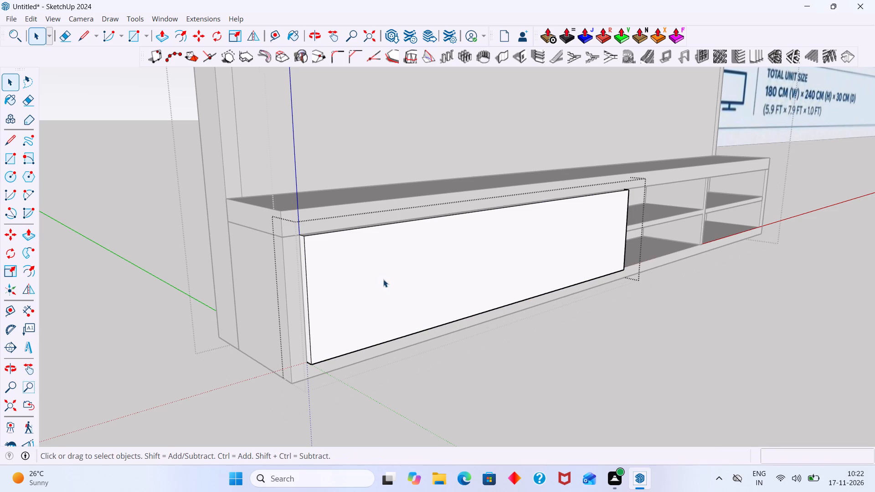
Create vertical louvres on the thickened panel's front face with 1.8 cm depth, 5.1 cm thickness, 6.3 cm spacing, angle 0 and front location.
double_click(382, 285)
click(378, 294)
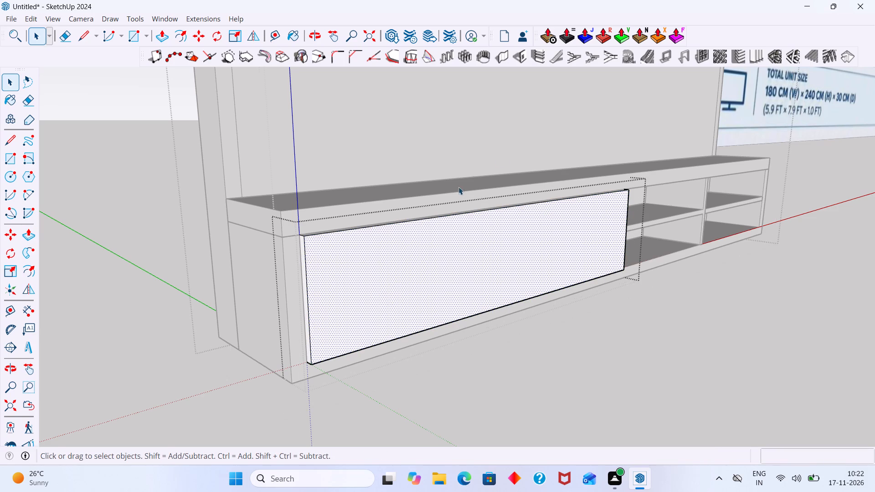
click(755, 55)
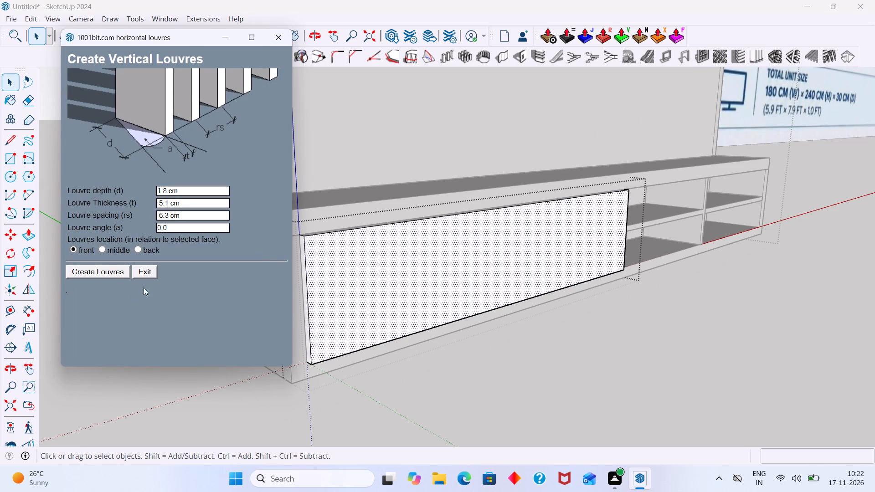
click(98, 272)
Examine the louvres along the whole panel, especially the gaps between them and the last narrow one beside the vertical divider.
scroll(335, 266, up, 6)
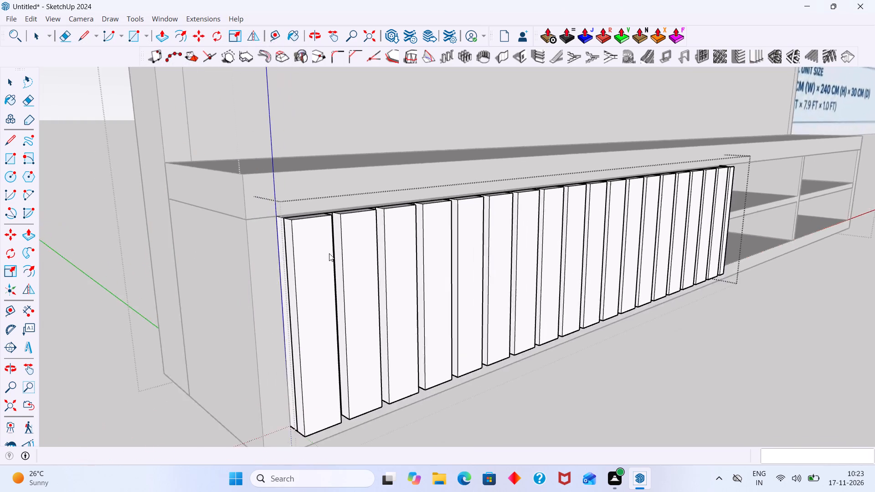
middle_drag(324, 250, 190, 257)
scroll(260, 220, up, 14)
middle_drag(258, 160, 249, 238)
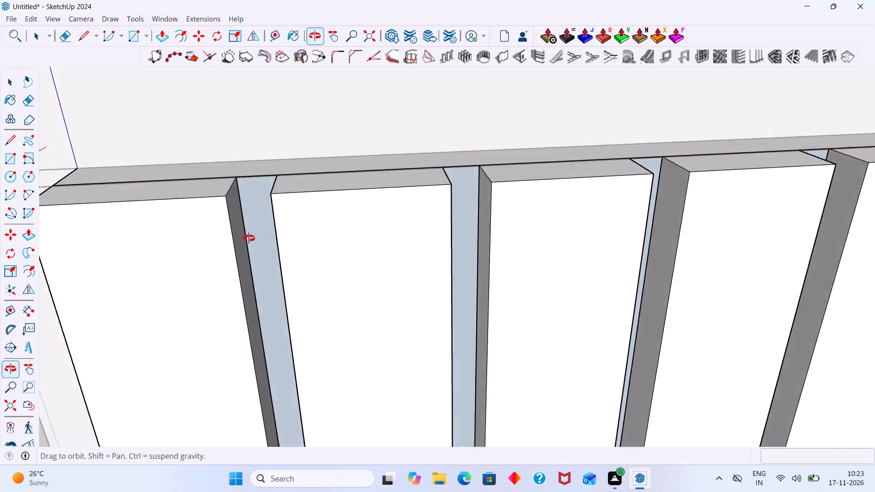
middle_drag(249, 238, 249, 251)
scroll(249, 262, up, 8)
scroll(250, 180, down, 20)
scroll(250, 180, down, 8)
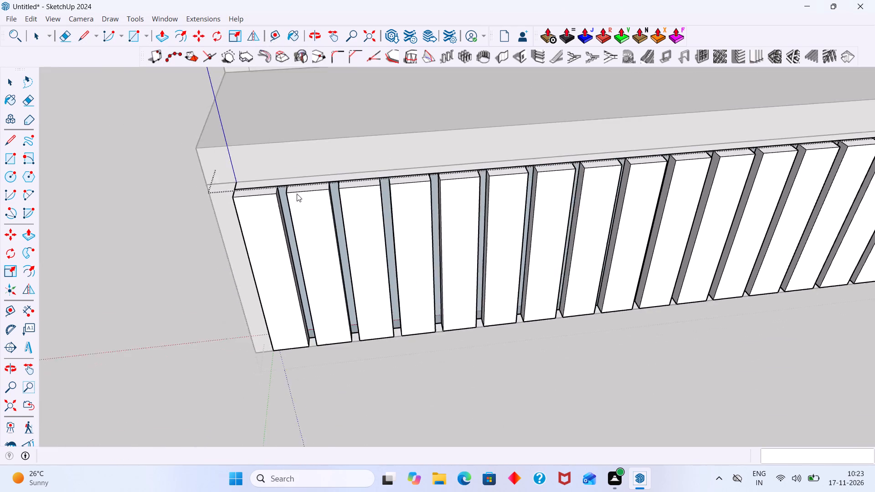
scroll(297, 194, down, 7)
click(386, 314)
middle_drag(384, 302, 353, 204)
scroll(388, 227, down, 5)
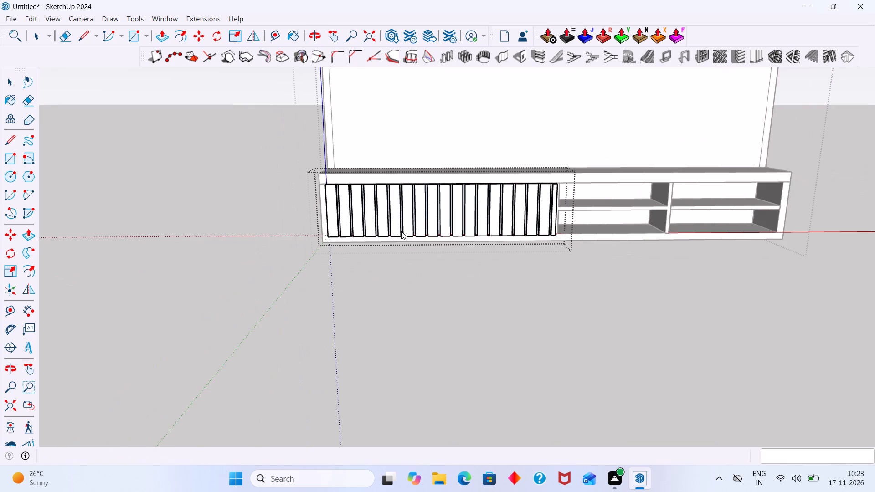
shift+middle_drag(405, 236, 222, 245)
click(281, 278)
scroll(369, 197, up, 13)
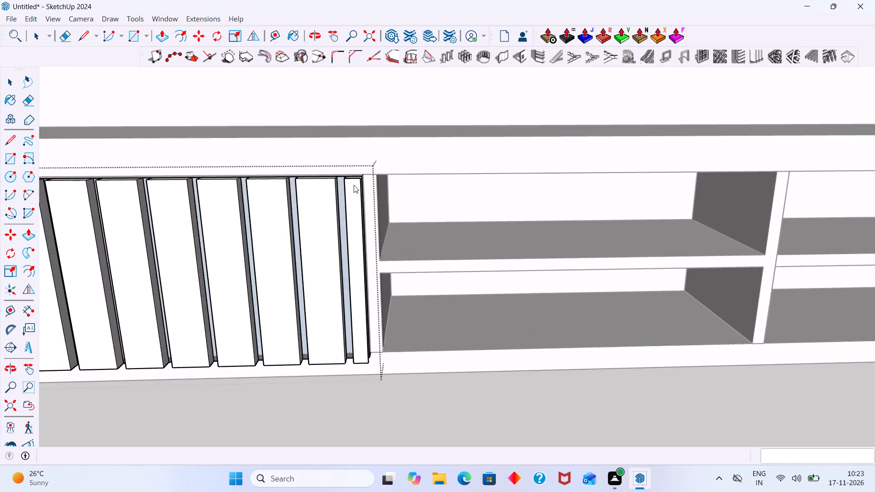
scroll(354, 185, up, 10)
middle_drag(363, 177, 167, 186)
scroll(295, 194, down, 6)
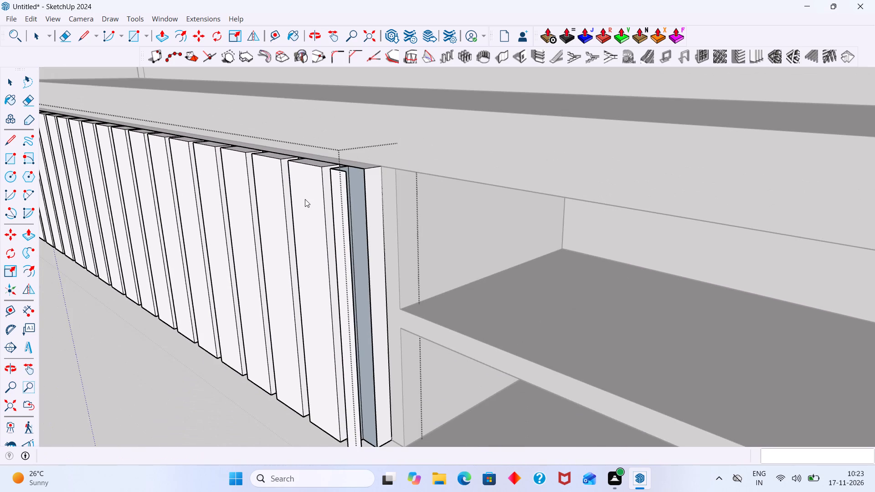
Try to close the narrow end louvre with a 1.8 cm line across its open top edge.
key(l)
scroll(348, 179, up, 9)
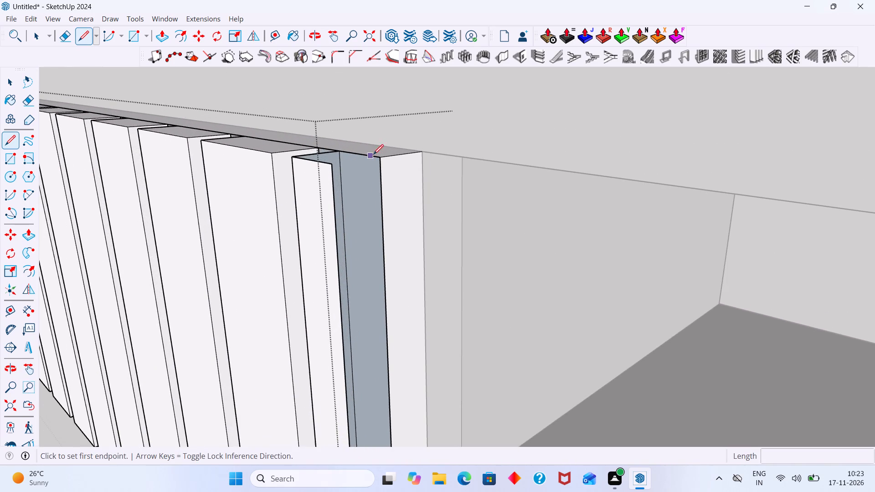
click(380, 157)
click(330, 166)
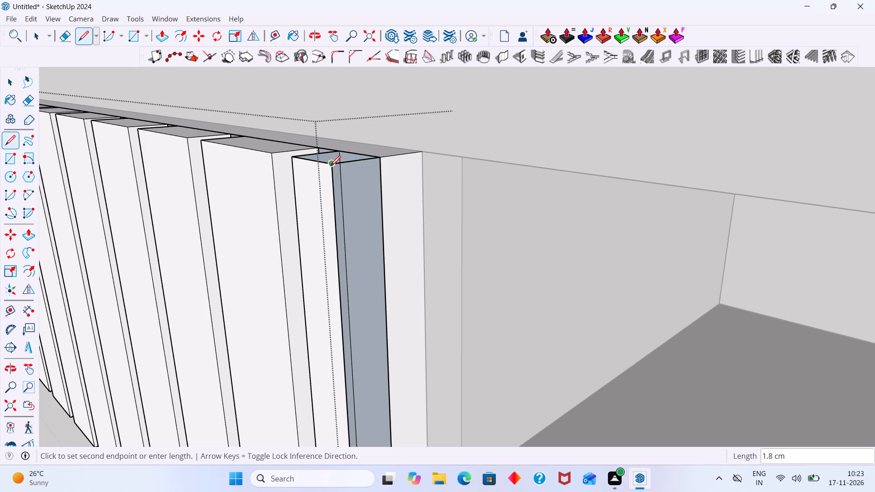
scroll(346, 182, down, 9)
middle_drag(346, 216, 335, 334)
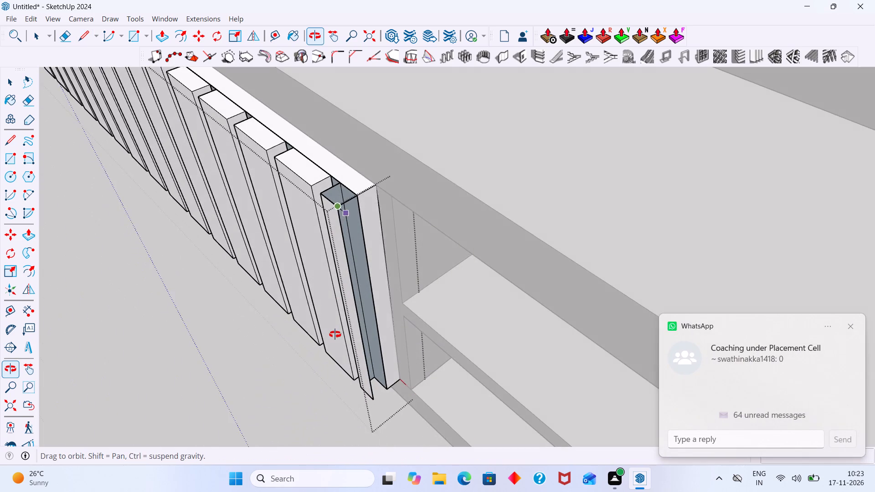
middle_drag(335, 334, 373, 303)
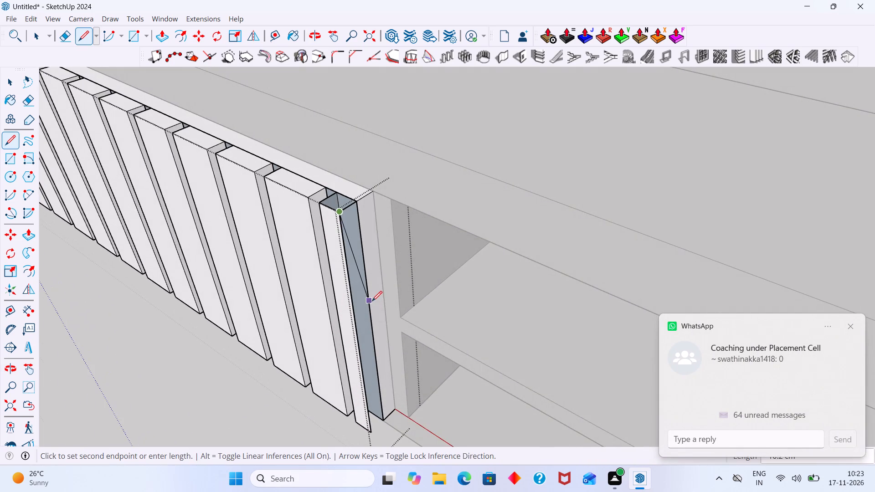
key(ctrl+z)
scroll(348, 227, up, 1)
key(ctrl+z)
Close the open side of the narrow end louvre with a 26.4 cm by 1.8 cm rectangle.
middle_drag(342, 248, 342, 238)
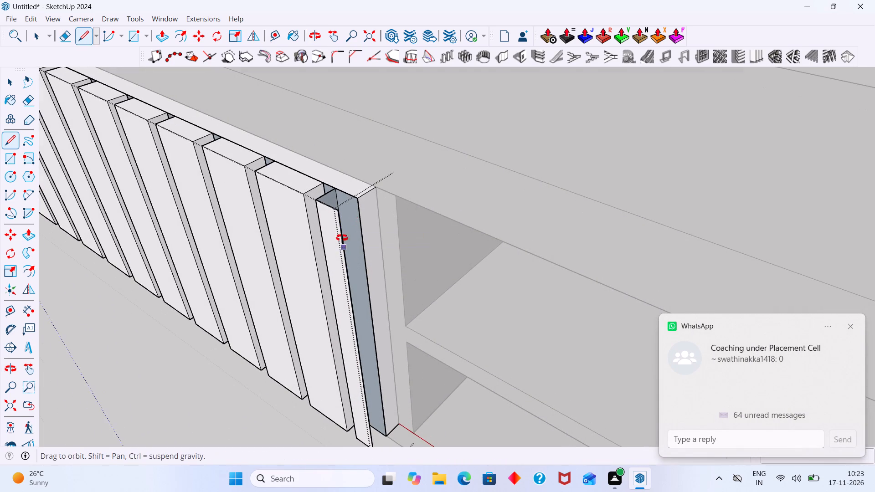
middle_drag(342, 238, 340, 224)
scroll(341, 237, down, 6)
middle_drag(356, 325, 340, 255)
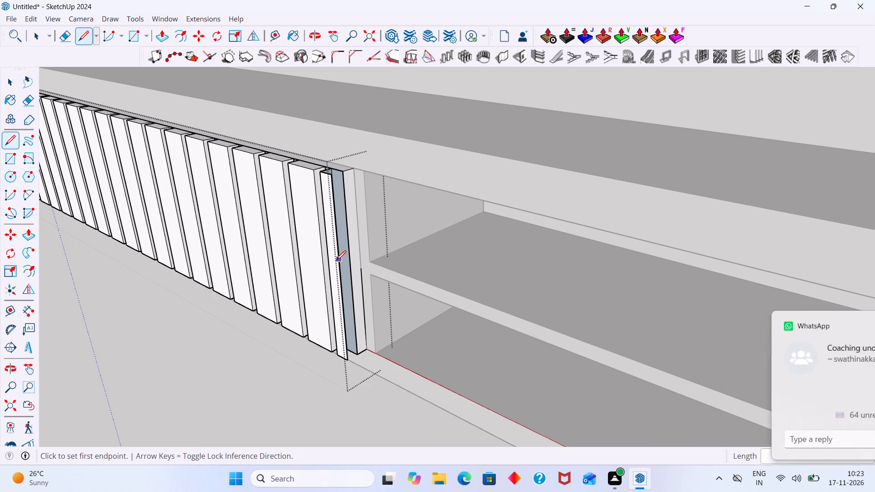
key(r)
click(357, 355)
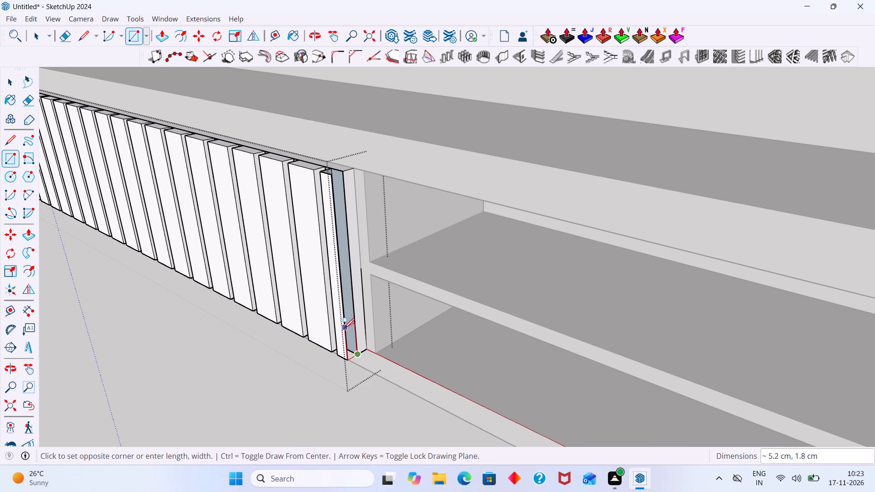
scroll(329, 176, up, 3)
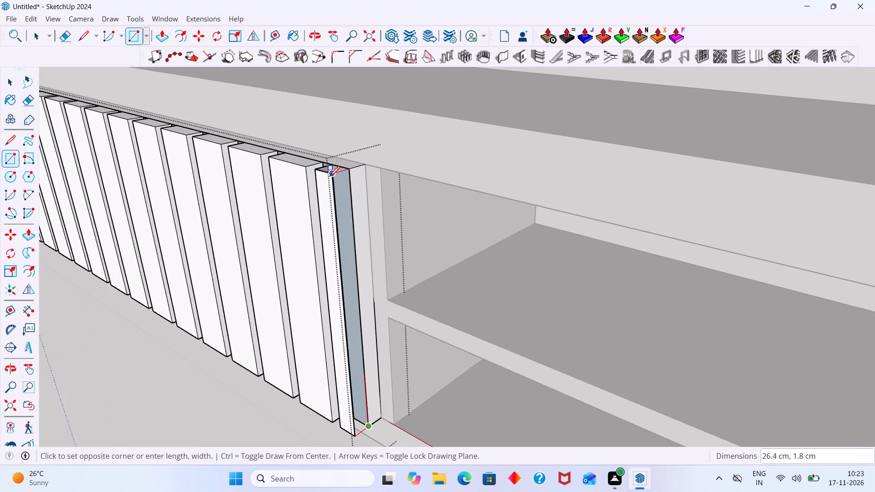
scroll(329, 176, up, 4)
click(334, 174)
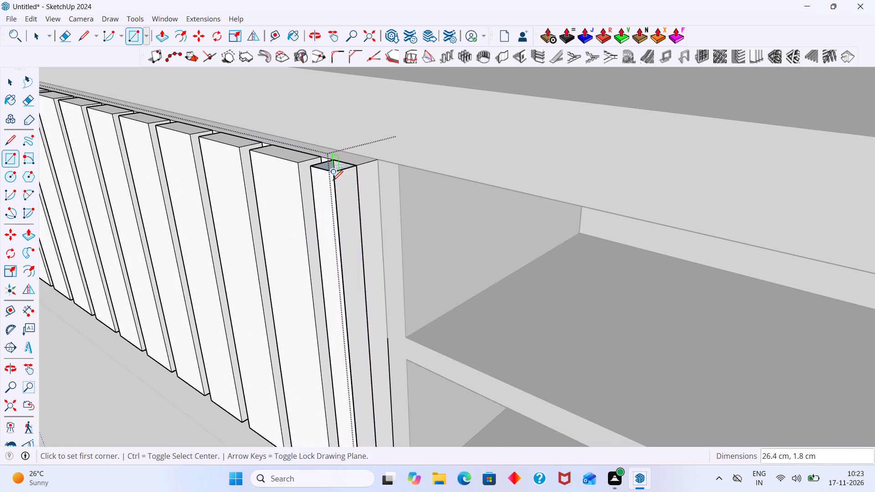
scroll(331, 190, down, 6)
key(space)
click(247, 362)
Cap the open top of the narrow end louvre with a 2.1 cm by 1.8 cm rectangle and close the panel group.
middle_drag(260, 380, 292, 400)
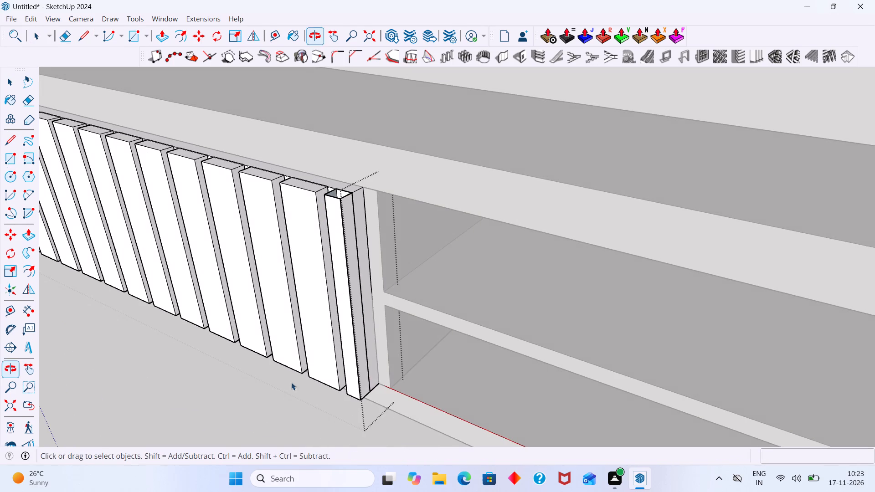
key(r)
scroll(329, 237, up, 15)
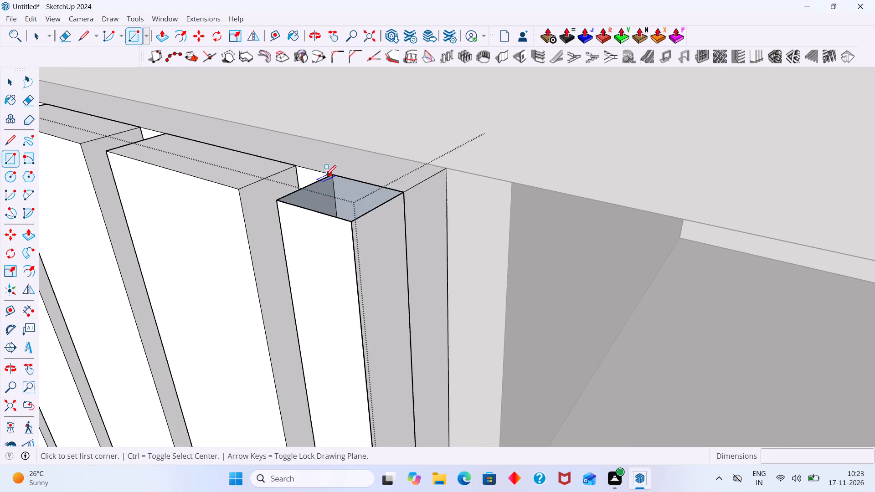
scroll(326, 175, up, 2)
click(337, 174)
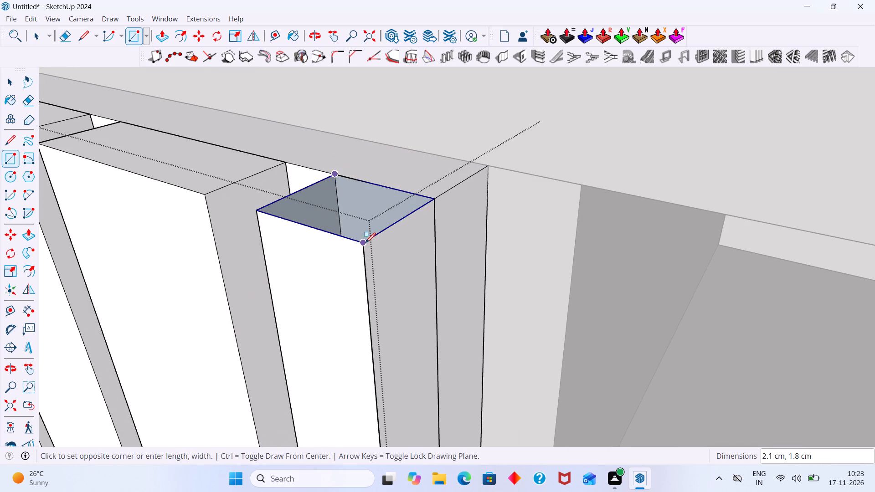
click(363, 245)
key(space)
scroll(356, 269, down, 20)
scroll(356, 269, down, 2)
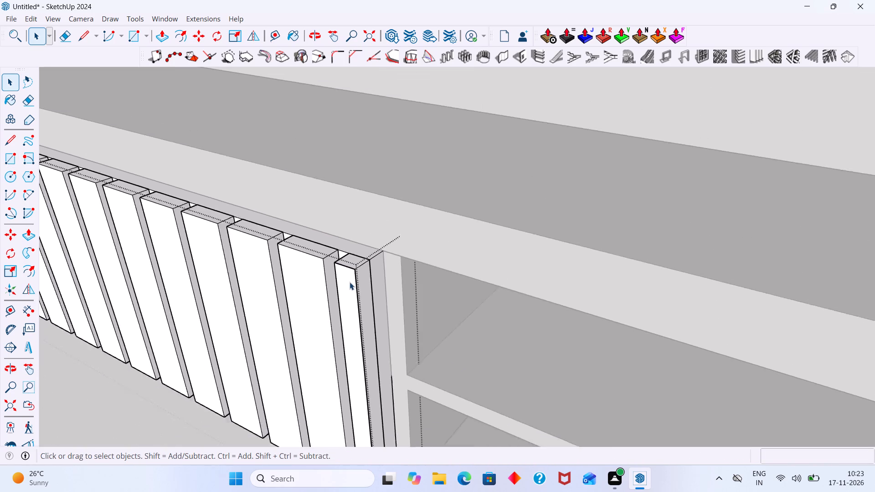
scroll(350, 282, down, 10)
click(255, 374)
Examine the louvred panel from several angles, checking its depth and its fit at both ends of the wide compartment.
scroll(257, 365, down, 4)
middle_drag(275, 366, 343, 294)
scroll(361, 285, up, 2)
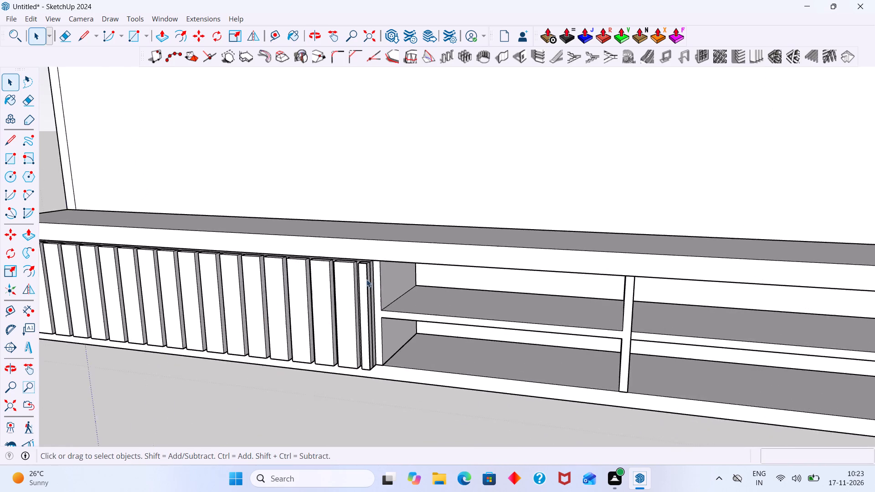
scroll(366, 279, up, 10)
middle_drag(360, 257, 209, 277)
scroll(415, 224, up, 8)
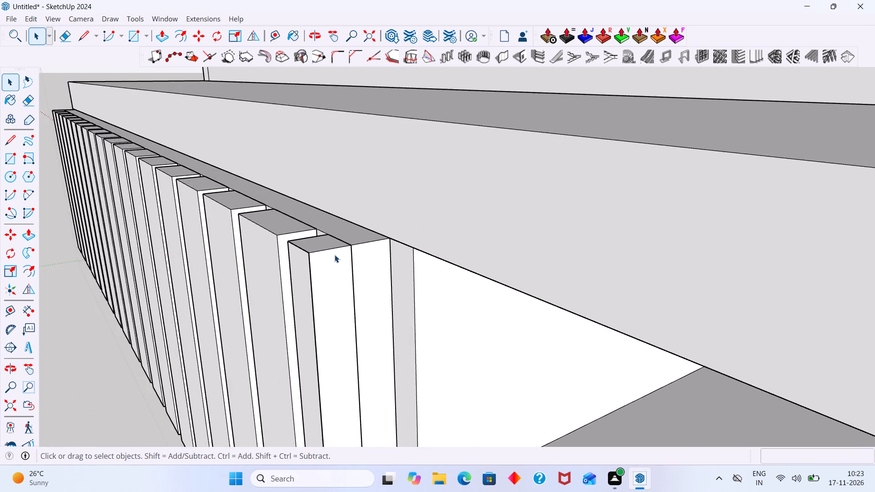
scroll(335, 255, up, 10)
scroll(302, 259, down, 20)
scroll(302, 259, down, 10)
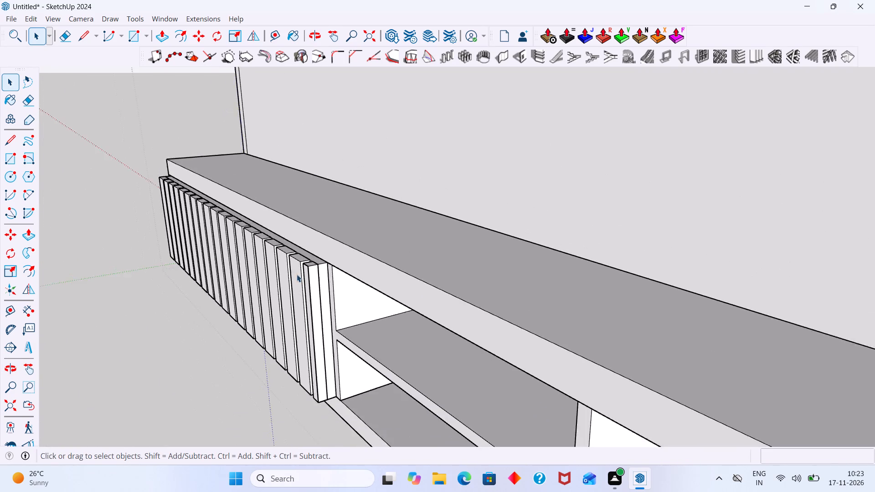
middle_drag(275, 285, 386, 298)
scroll(382, 292, down, 3)
middle_drag(377, 292, 288, 190)
scroll(294, 215, down, 7)
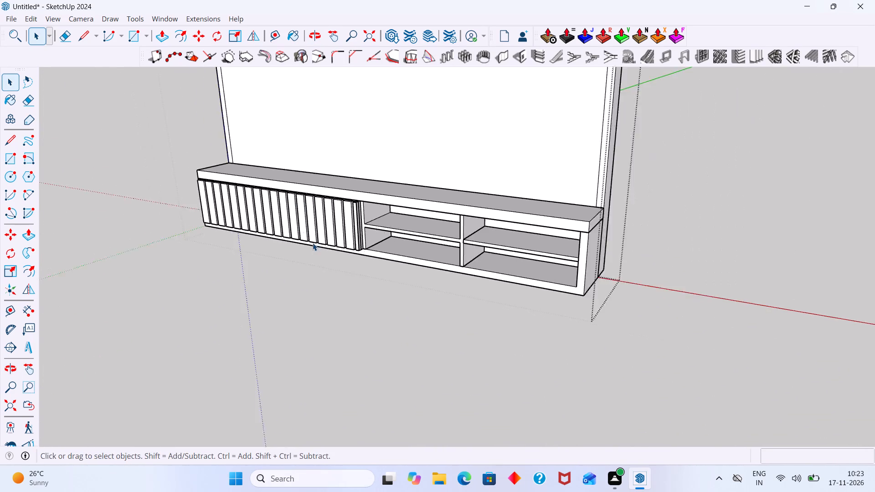
middle_drag(313, 243, 429, 272)
scroll(335, 253, up, 3)
scroll(327, 258, down, 3)
middle_drag(296, 286, 366, 295)
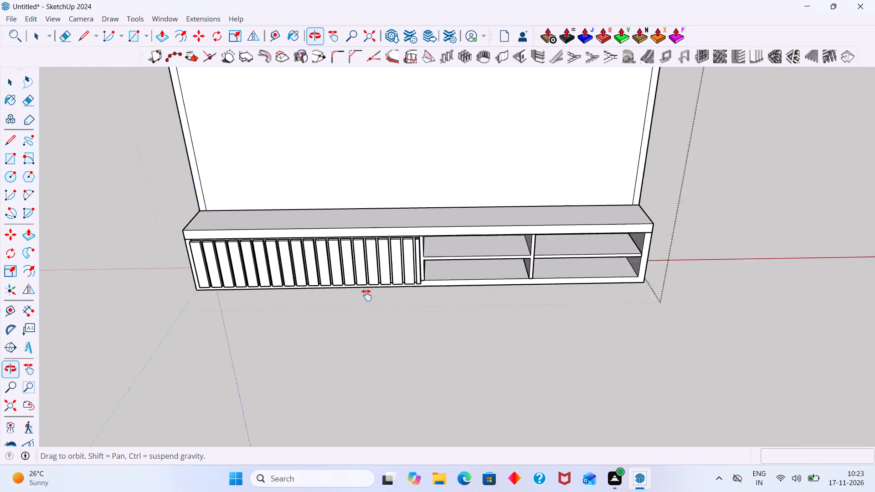
middle_drag(366, 295, 443, 283)
scroll(315, 238, up, 4)
middle_drag(285, 240, 350, 248)
scroll(304, 263, up, 12)
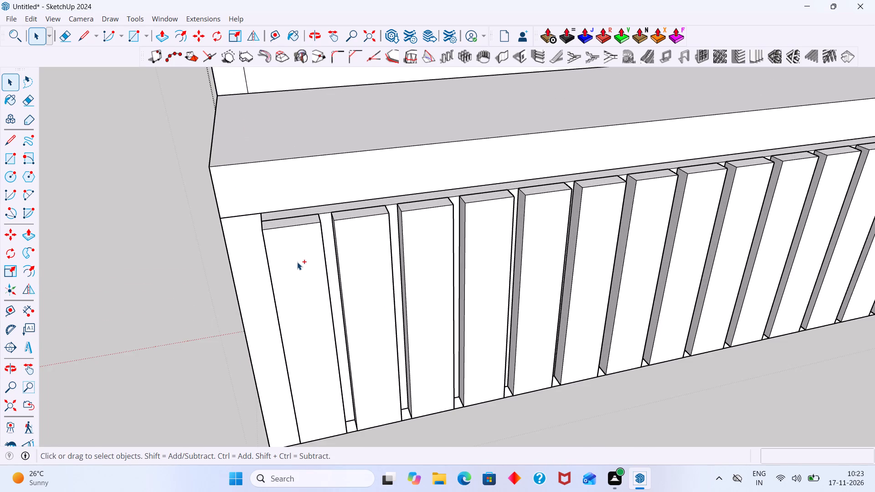
Undo the end louvre's closing faces, the louvres, the panel's extrusion and its front face until the wide compartment is open again.
key(ctrl+z)
key(ctrl+z)
key(ctrl+z)
key(ctrl+z)
key(ctrl+z)
scroll(318, 261, down, 11)
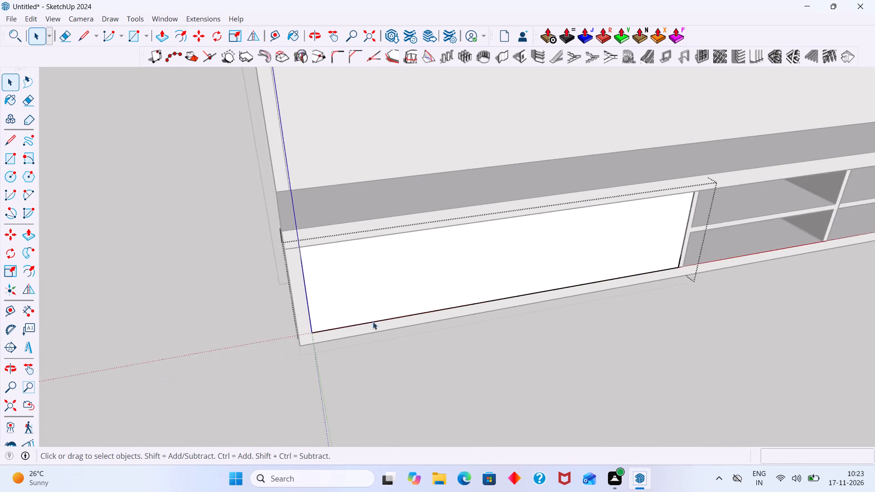
key(ctrl+z)
key(ctrl+z)
key(ctrl+z)
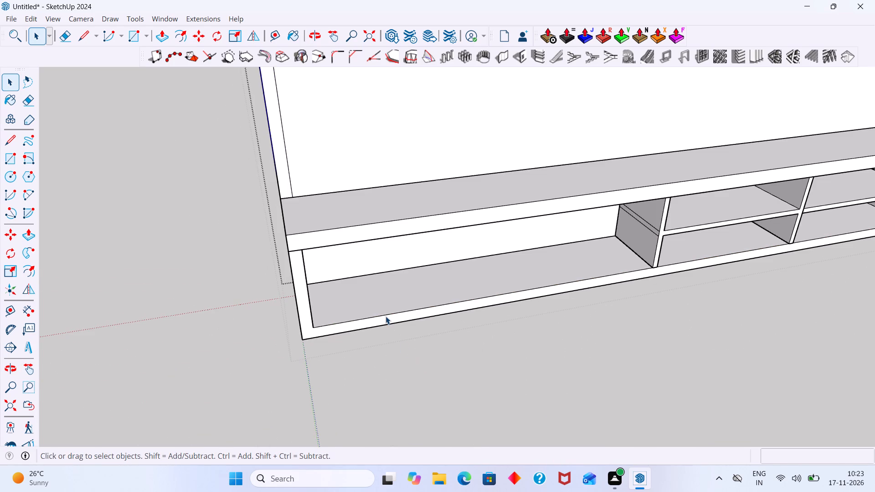
Restore the undone front face over the wide compartment and make the face with its edges a group.
key(ctrl+y)
key(space)
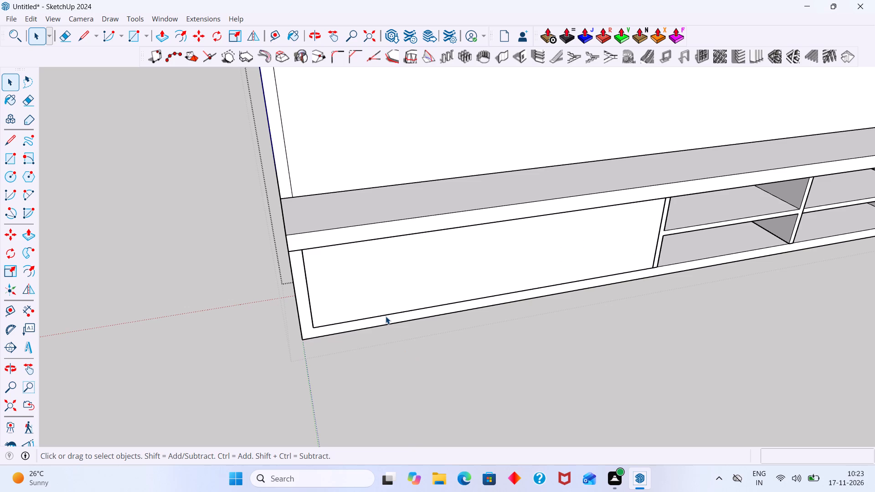
click(399, 290)
double_click(399, 290)
right_click(399, 290)
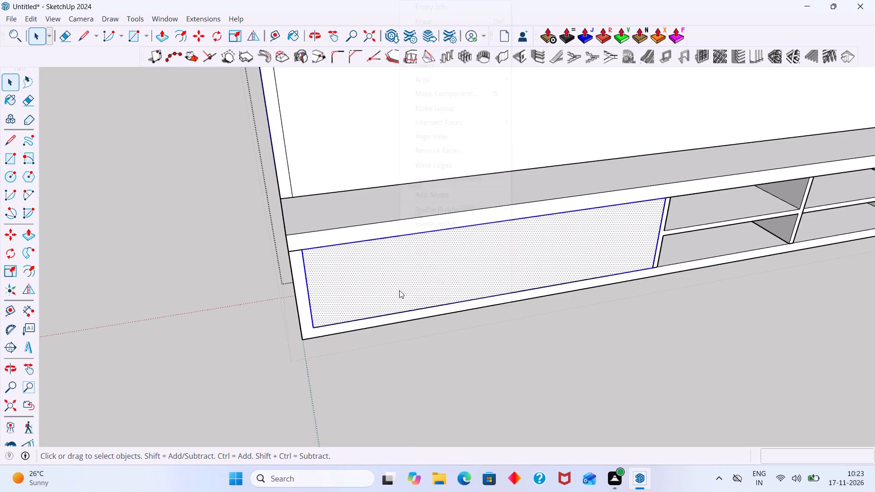
click(447, 109)
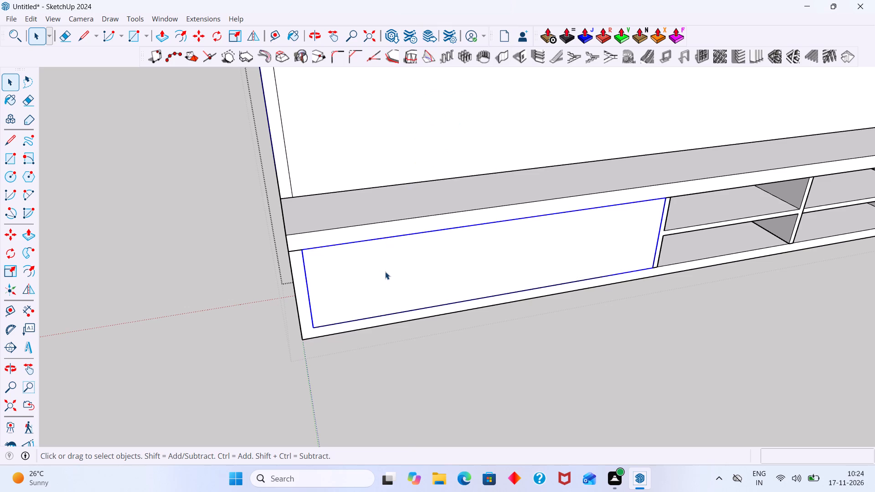
Inside the panel group, draw a full-height vertical strip of about 3.5 cm by 26.4 cm at the panel's outer end.
double_click(385, 272)
click(380, 277)
key(r)
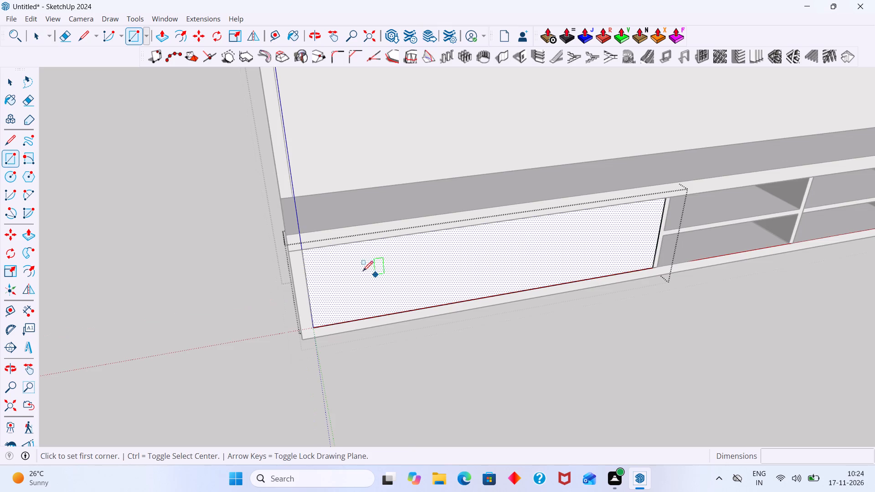
click(304, 250)
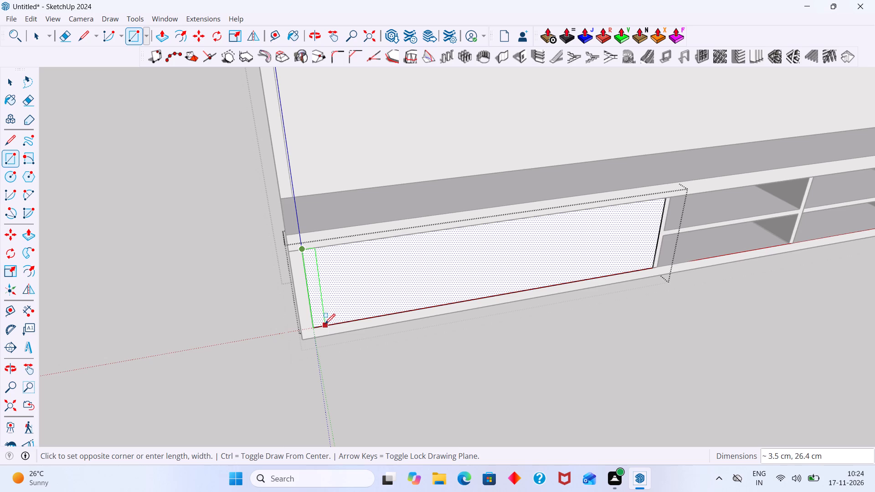
click(325, 324)
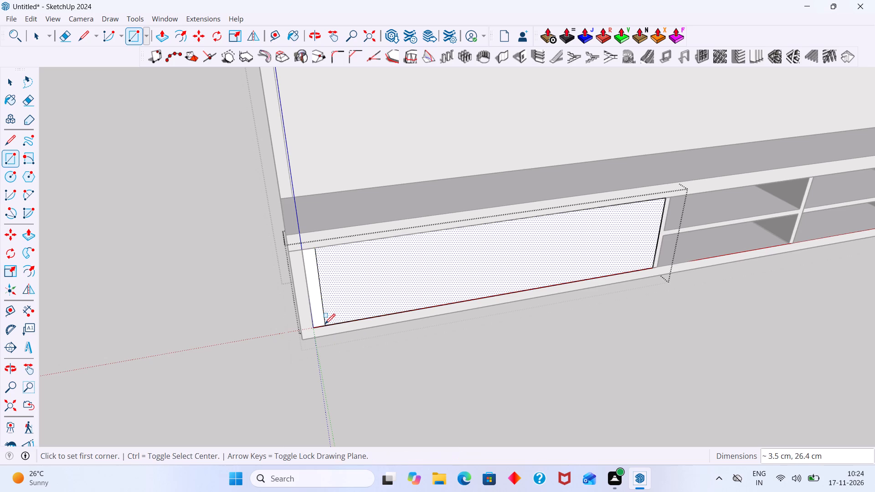
Group the narrow vertical strip's face and edges, and open that group with its face selected for editing.
key(space)
double_click(318, 316)
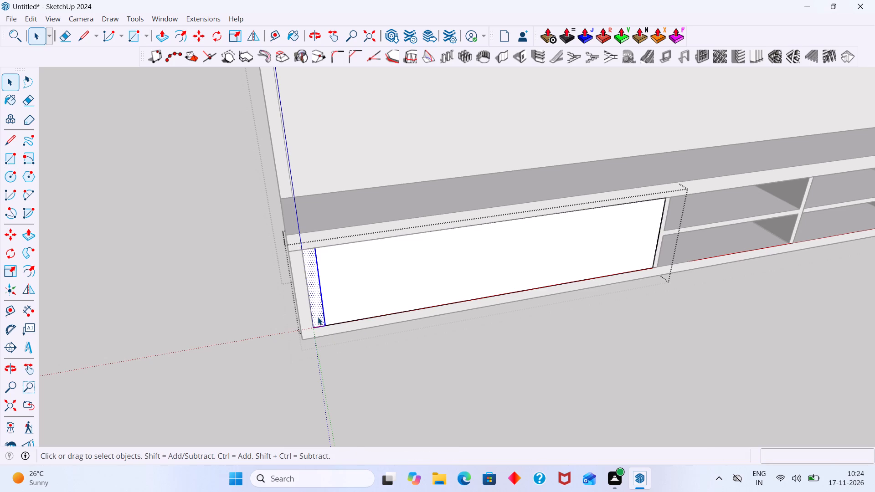
scroll(318, 317, down, 1)
scroll(318, 317, up, 1)
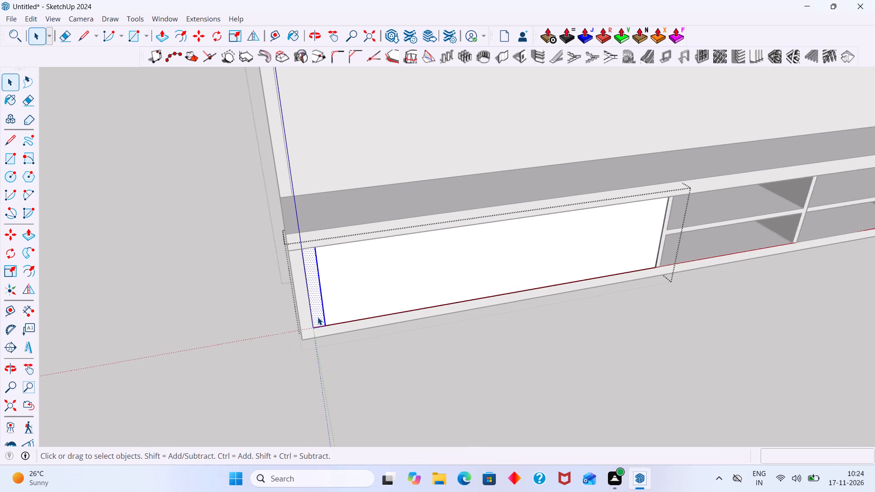
scroll(318, 317, up, 3)
right_click(318, 317)
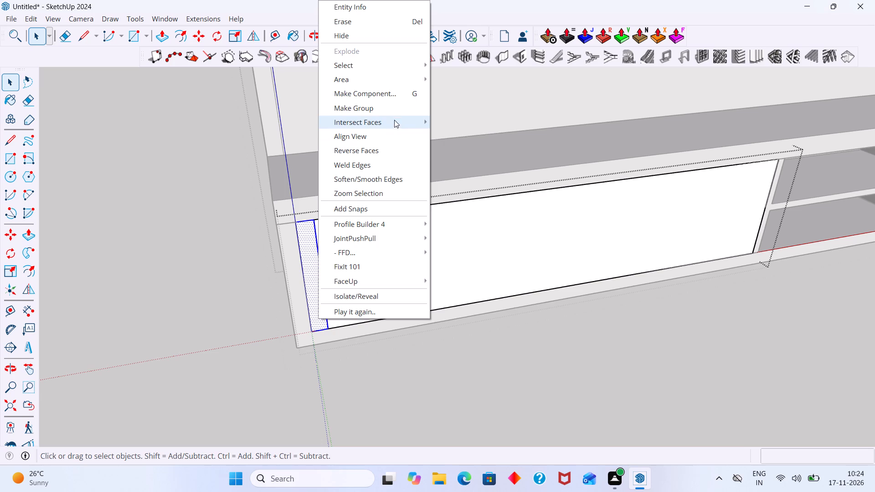
click(391, 114)
double_click(316, 295)
click(315, 298)
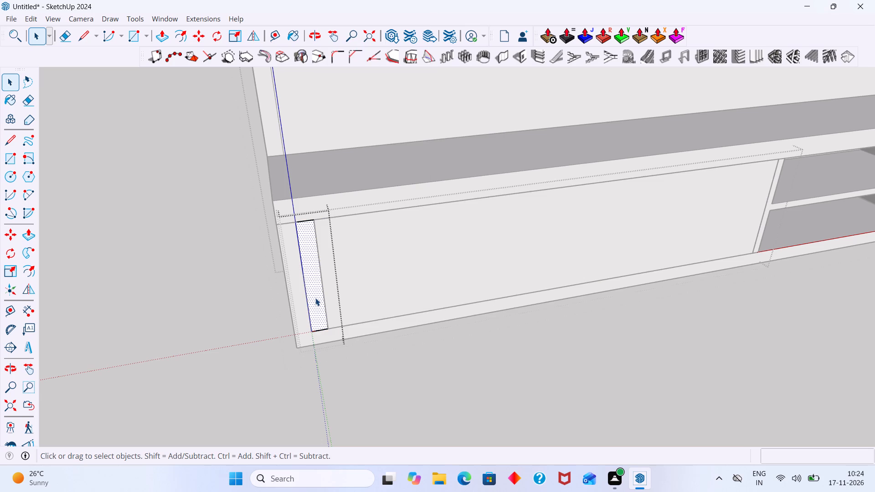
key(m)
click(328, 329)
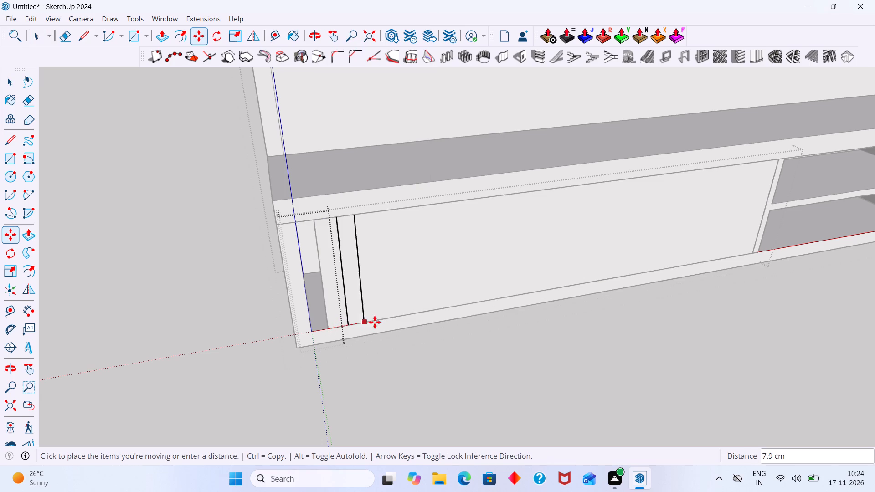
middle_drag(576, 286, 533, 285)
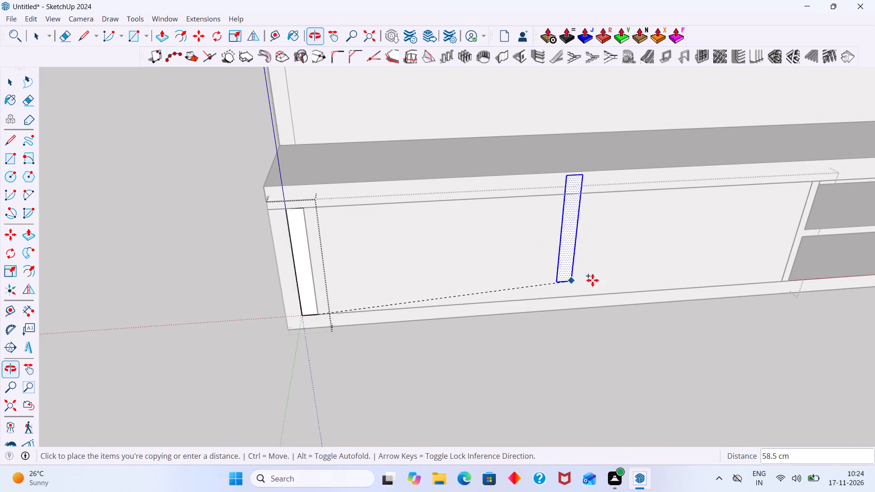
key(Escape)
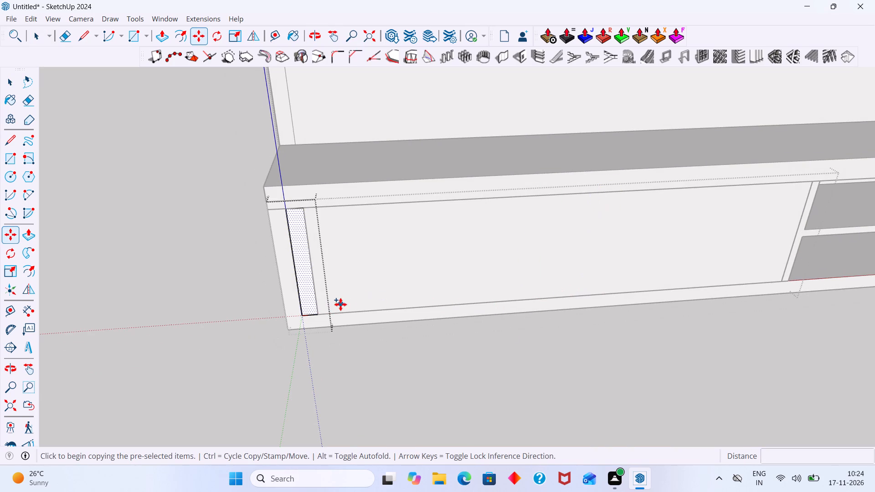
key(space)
Extrude the narrow strip's face forward from the panel with Push/Pull.
key(p)
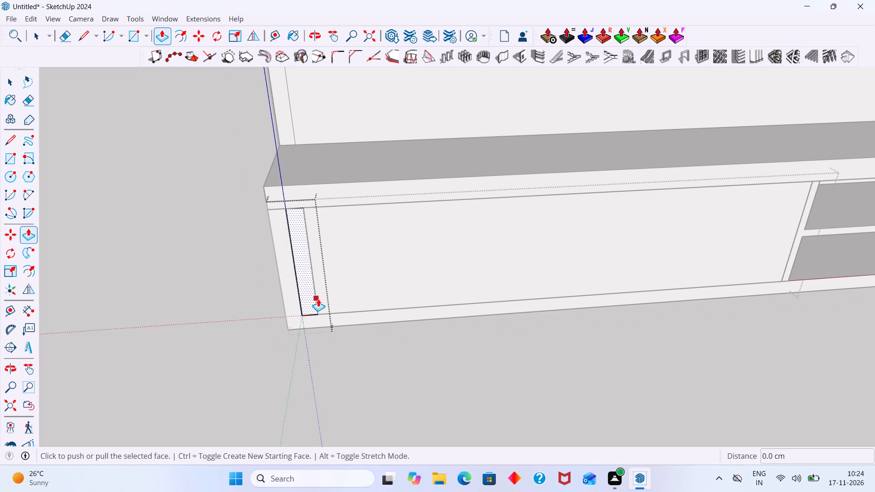
click(318, 299)
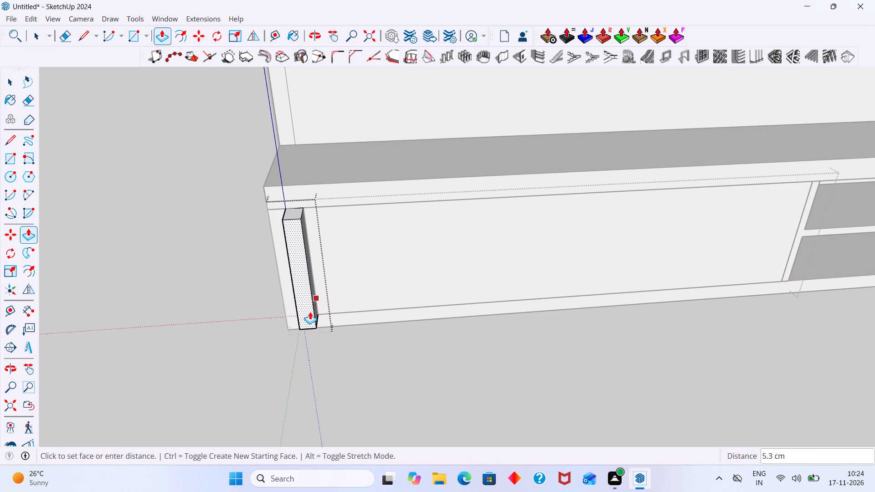
Set the narrow strip's extrusion depth to 18 mm and leave the strip's group.
text(18mm)
key(Return)
key(space)
click(334, 341)
Copy the strip group along the panel's bottom edge to its opposite end, about 112 cm away.
click(310, 283)
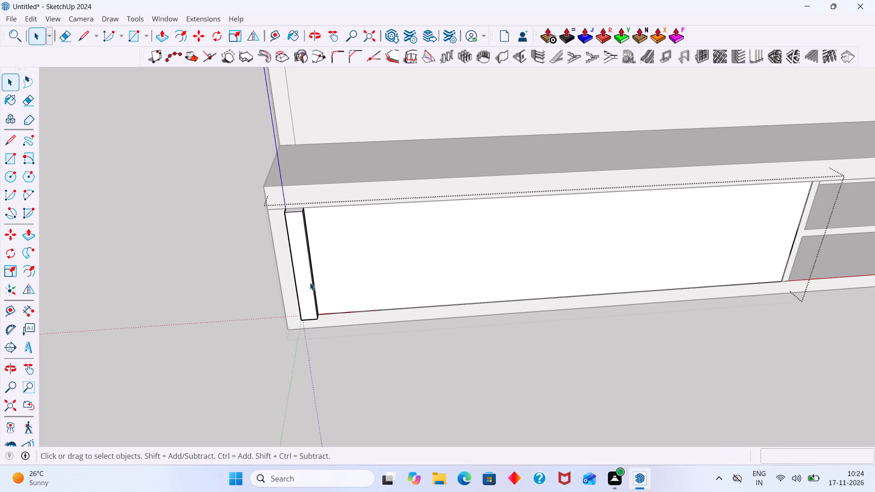
key(m)
scroll(323, 323, up, 7)
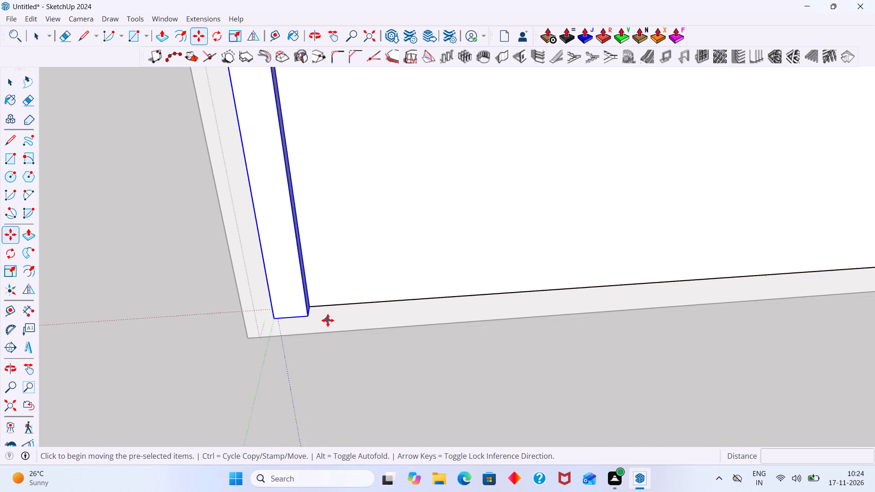
scroll(328, 320, up, 4)
click(304, 304)
scroll(420, 306, down, 2)
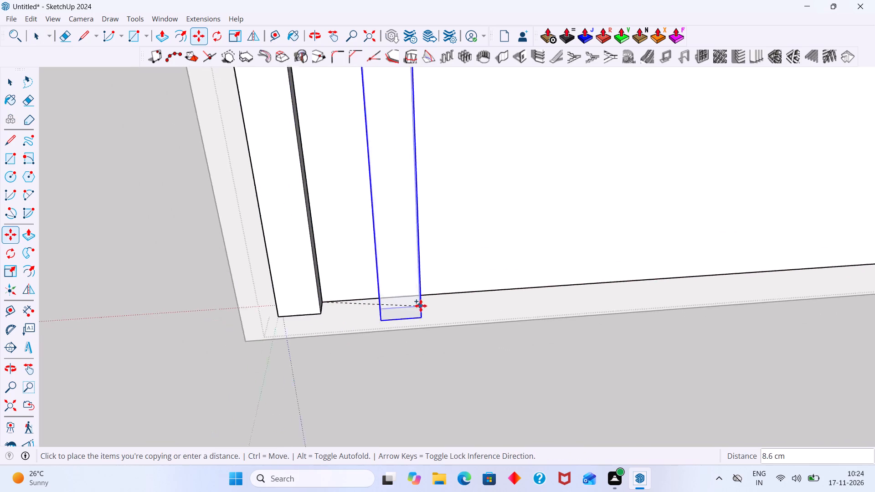
scroll(421, 306, down, 10)
middle_drag(487, 297, 293, 288)
scroll(676, 279, up, 10)
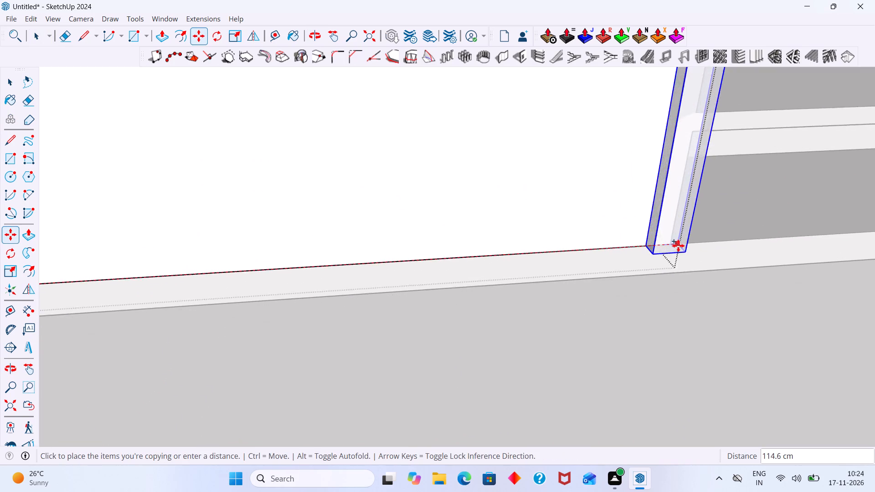
scroll(678, 246, up, 13)
scroll(510, 254, down, 4)
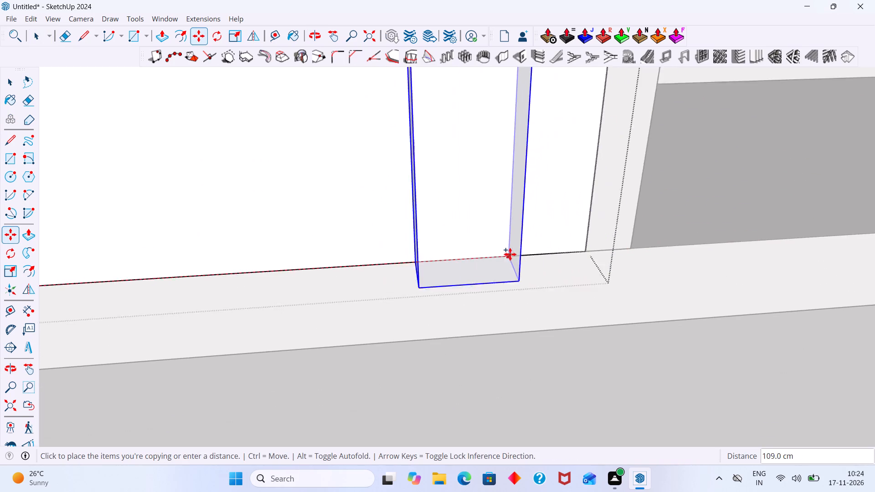
scroll(510, 254, down, 20)
scroll(510, 254, down, 1)
scroll(508, 257, up, 10)
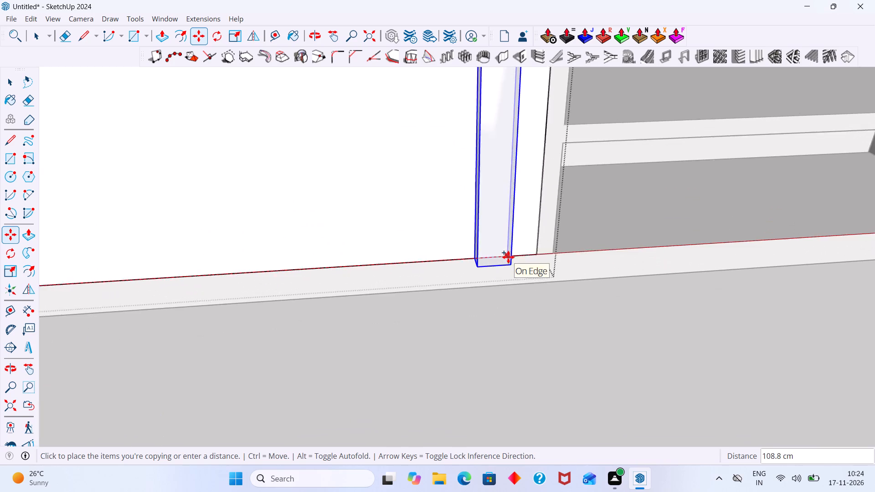
scroll(508, 257, up, 7)
scroll(556, 250, up, 10)
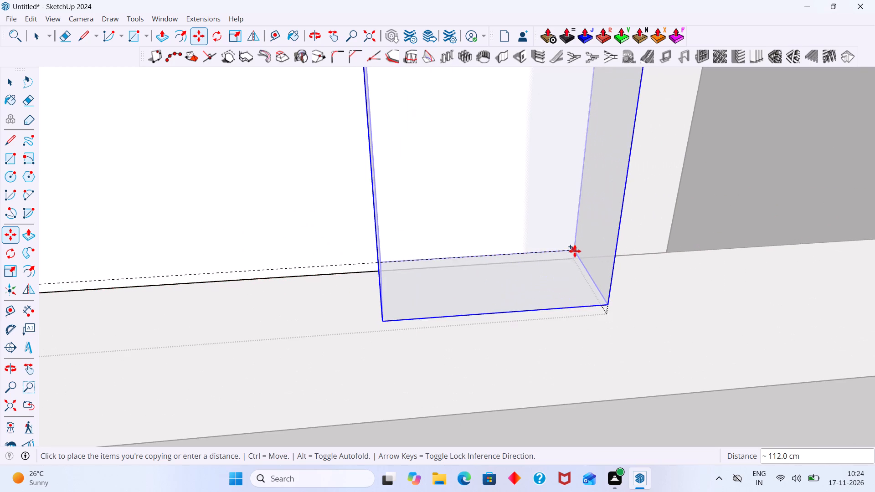
click(575, 254)
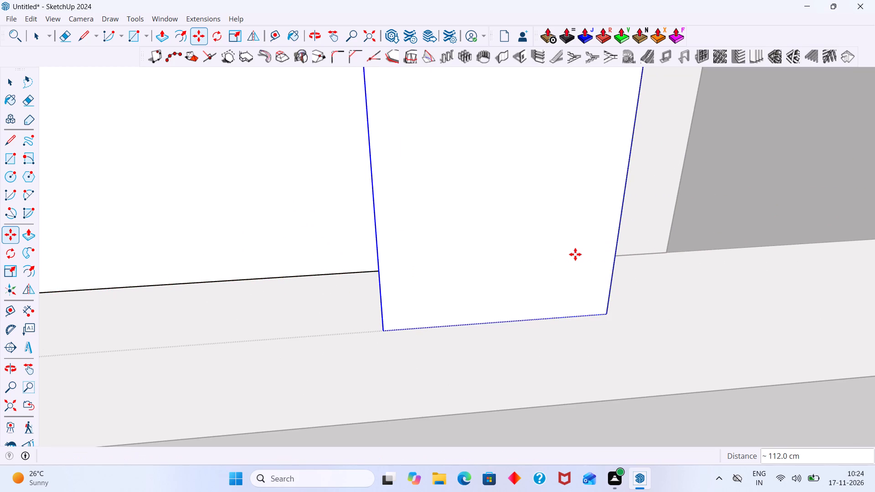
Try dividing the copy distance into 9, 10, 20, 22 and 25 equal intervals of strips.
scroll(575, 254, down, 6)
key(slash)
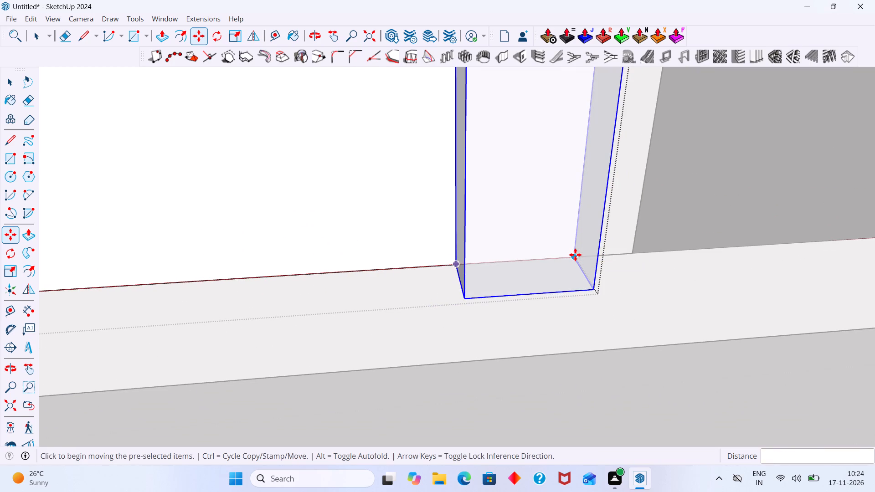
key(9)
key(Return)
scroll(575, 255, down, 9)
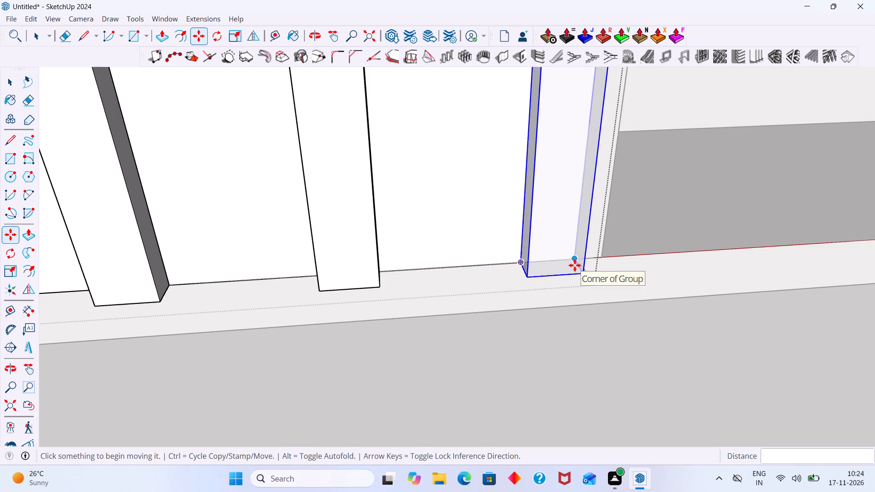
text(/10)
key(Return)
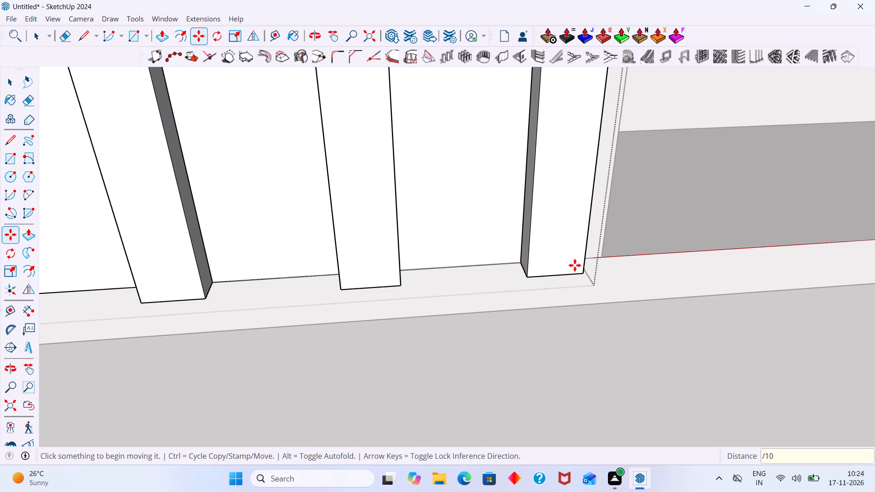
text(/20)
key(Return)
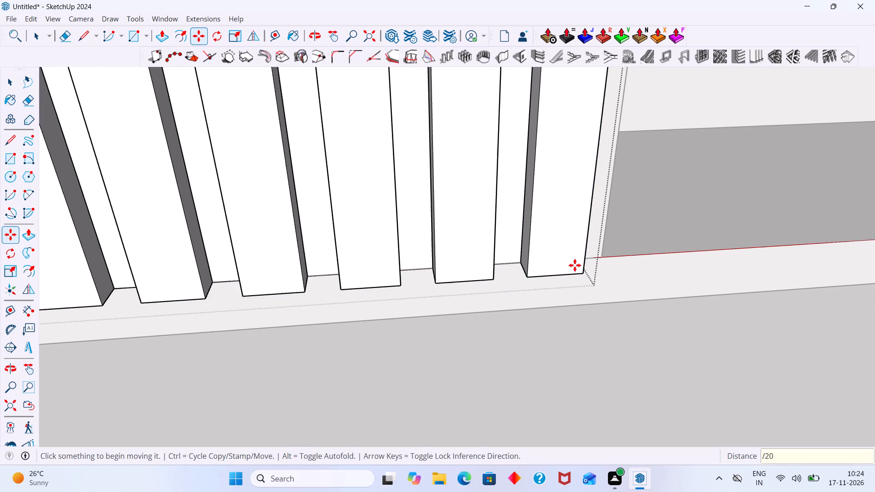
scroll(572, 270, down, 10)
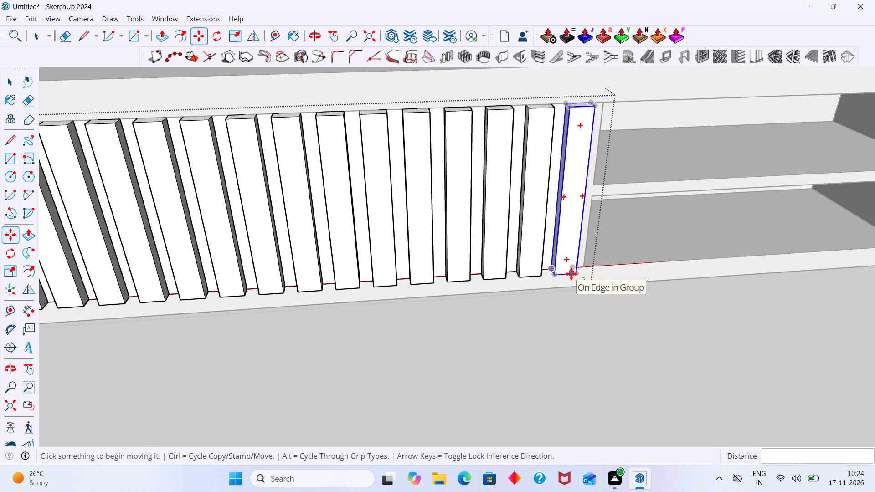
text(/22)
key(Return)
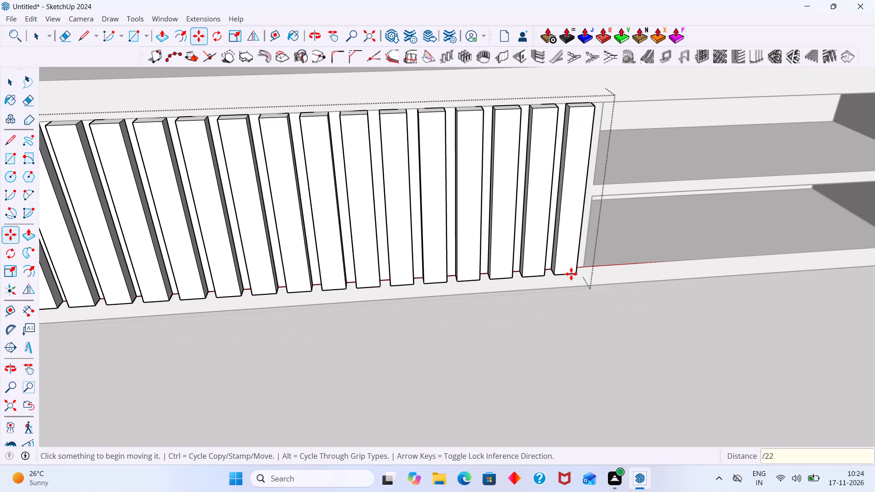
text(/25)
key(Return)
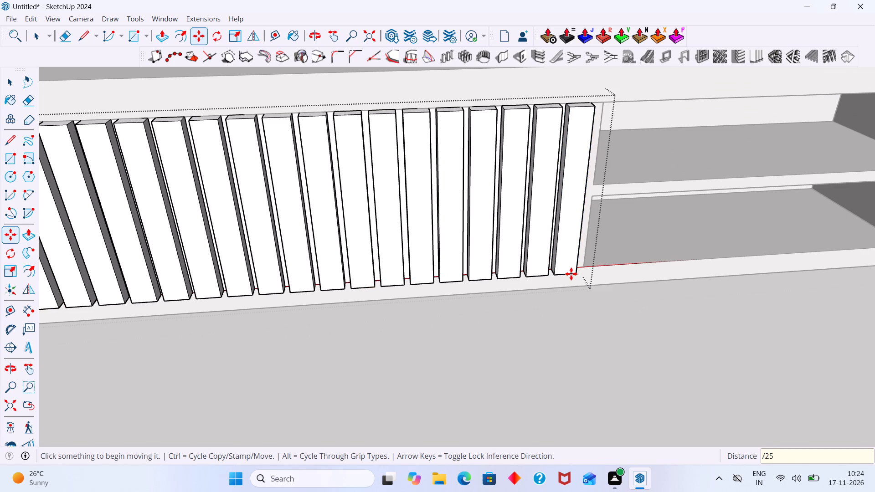
Divide the copy distance into 30 equal intervals to fill the panel with louvre strips, and leave the panel group.
key(slash)
text(30)
key(Return)
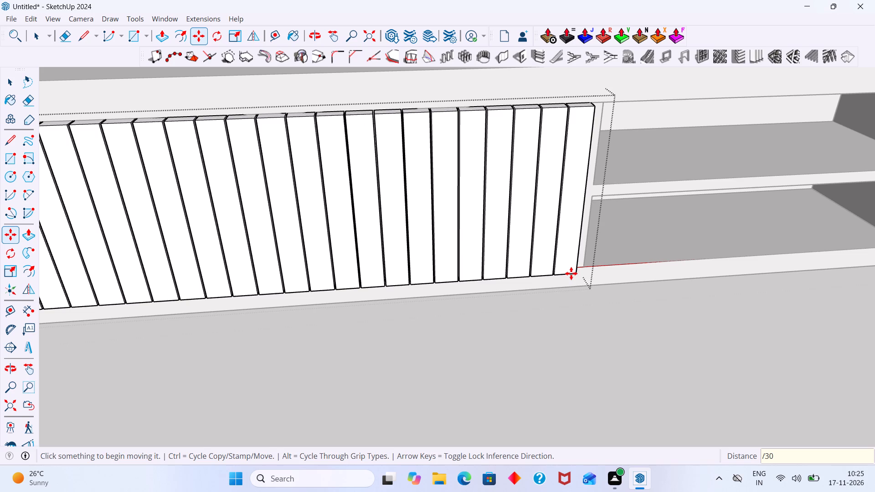
key(space)
click(557, 356)
Examine the louvre spacing up close and the whole TV unit from a distance, leaving the open group.
middle_drag(537, 226, 459, 250)
scroll(562, 135, up, 20)
scroll(562, 135, up, 5)
scroll(566, 152, down, 20)
scroll(566, 152, down, 4)
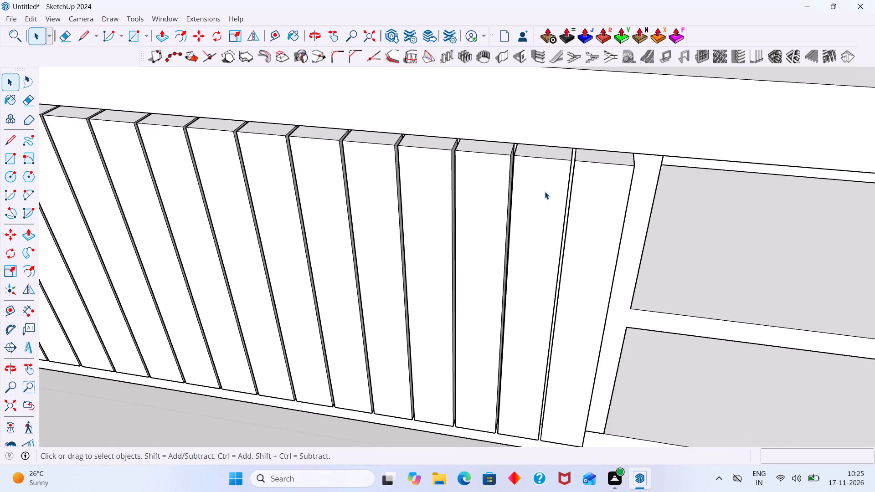
scroll(545, 191, down, 19)
middle_drag(438, 283, 555, 268)
scroll(554, 268, down, 7)
middle_drag(547, 301, 529, 240)
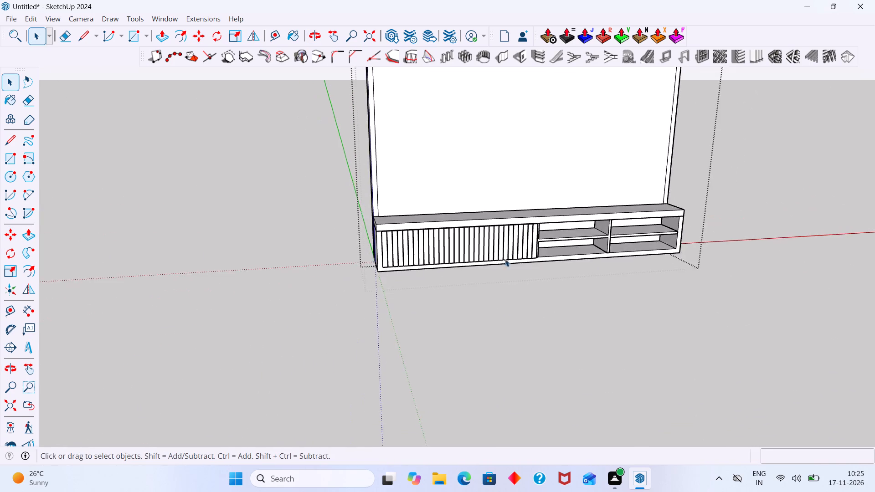
scroll(489, 257, up, 9)
click(490, 336)
scroll(491, 326, down, 14)
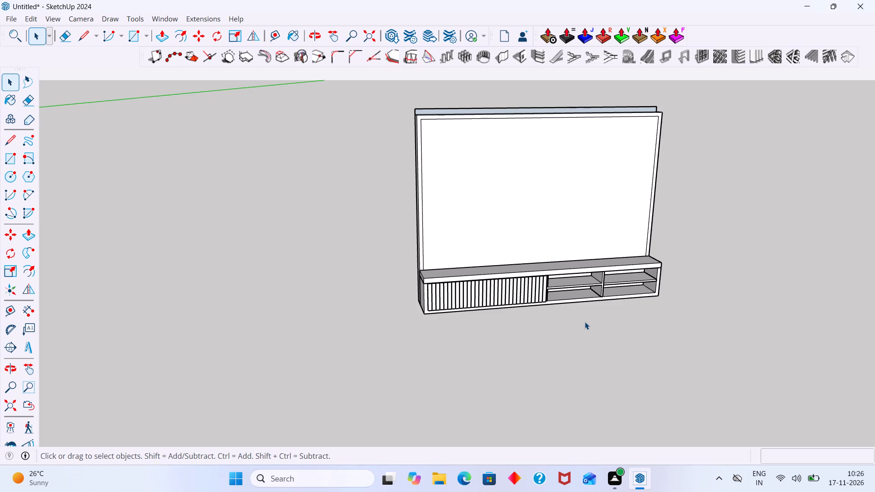
scroll(551, 318, down, 2)
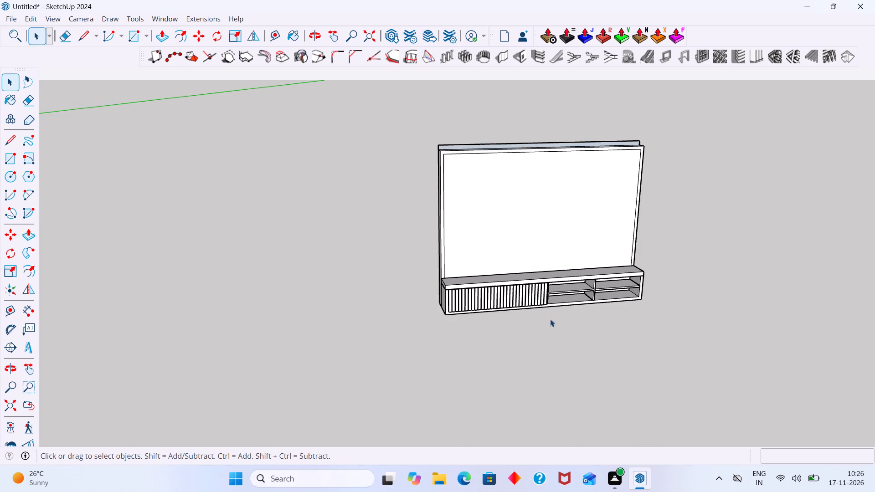
Draw a rectangle of about 12.3 cm by 56.4 cm over the upper shelf opening beside the louvred panel.
scroll(561, 289, up, 4)
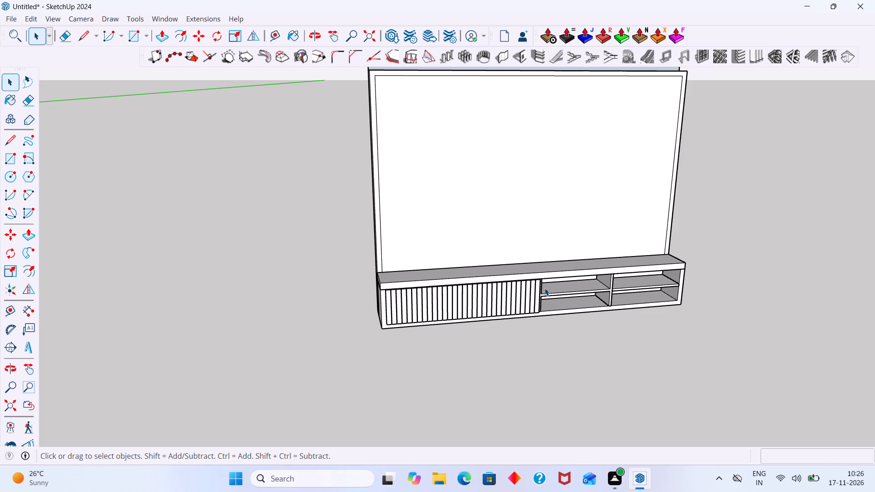
scroll(584, 307, up, 5)
scroll(506, 253, up, 2)
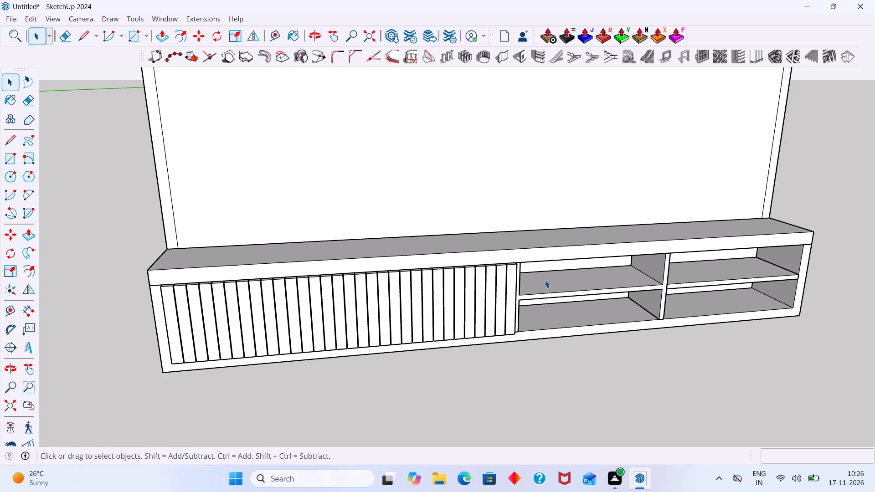
scroll(545, 280, up, 6)
middle_drag(510, 274, 490, 258)
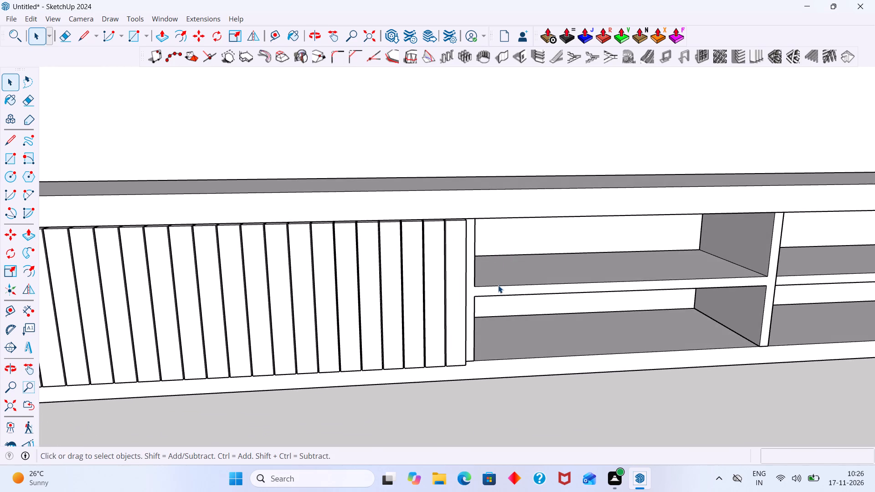
key(r)
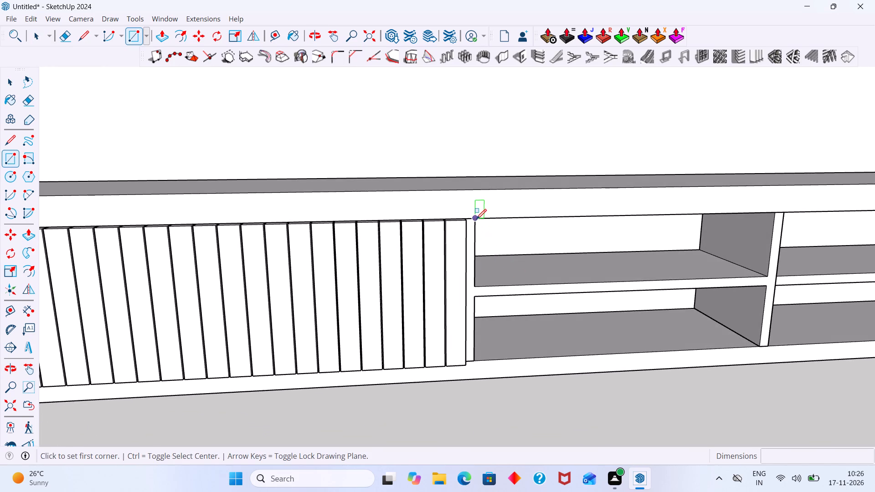
click(477, 219)
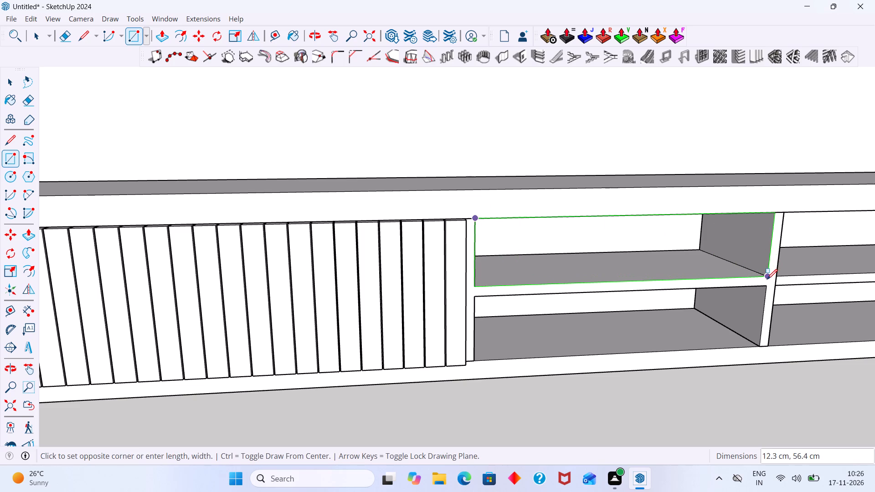
click(765, 278)
scroll(679, 325, down, 4)
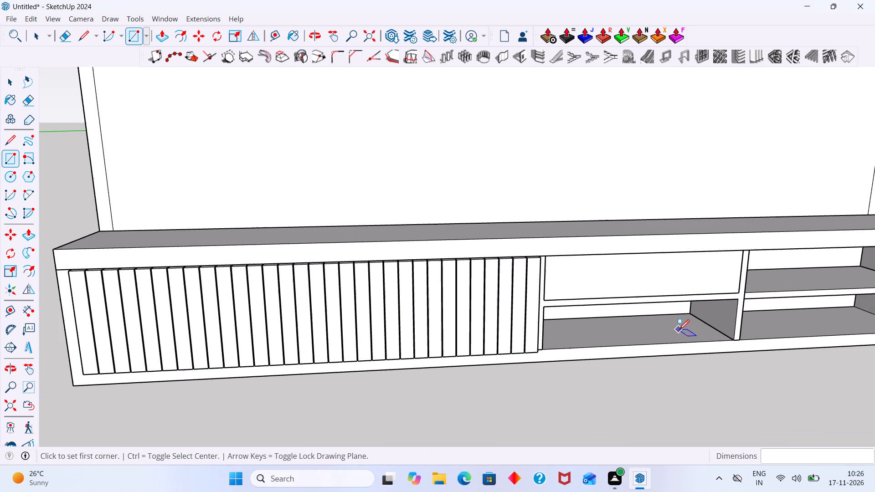
Group the new rectangle's face and edges over the upper shelf opening.
key(space)
triple_click(656, 273)
double_click(656, 273)
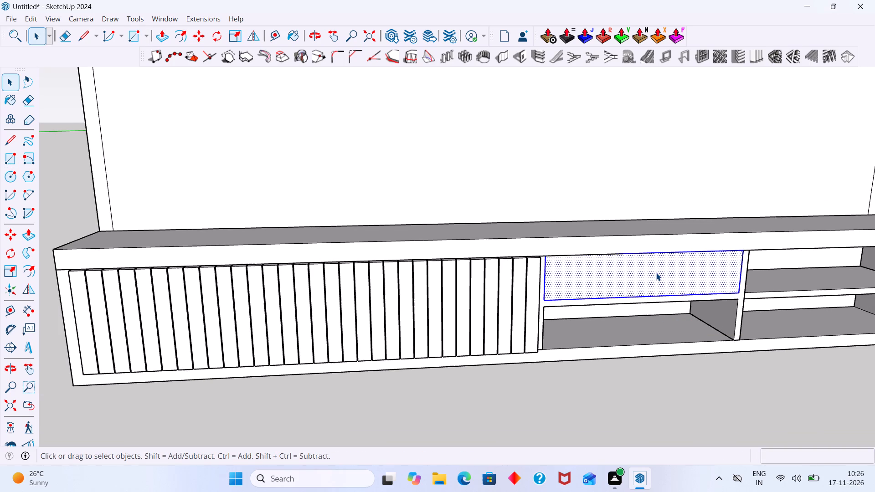
right_click(657, 274)
click(700, 108)
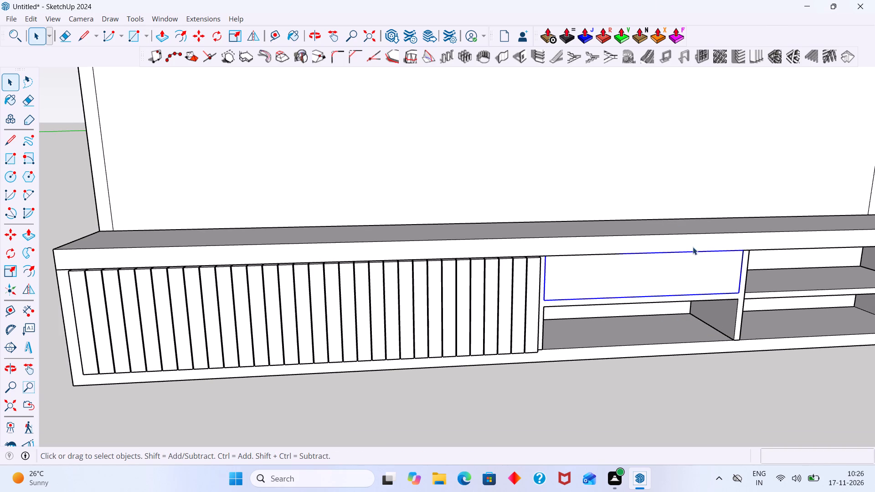
Inside the new group, extrude the rectangular front face forward 18 mm with Push/Pull.
scroll(689, 272, up, 3)
double_click(676, 272)
click(631, 296)
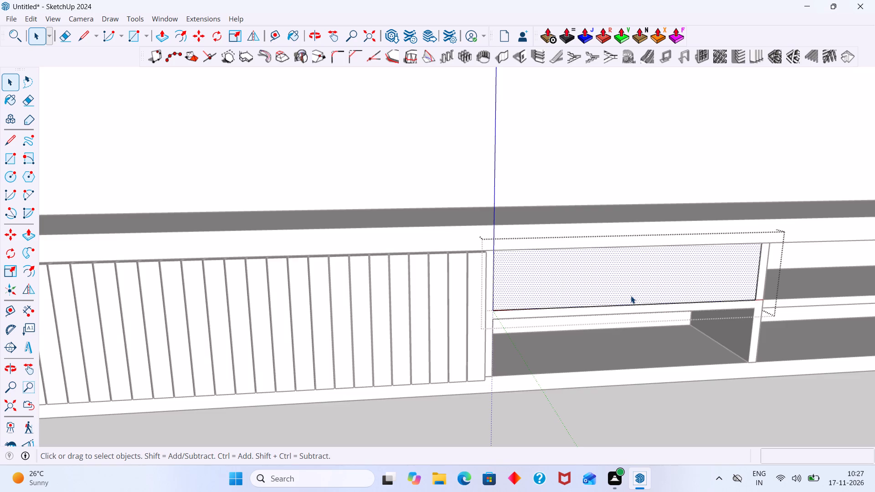
key(p)
click(631, 296)
text(18mmm)
key(Return)
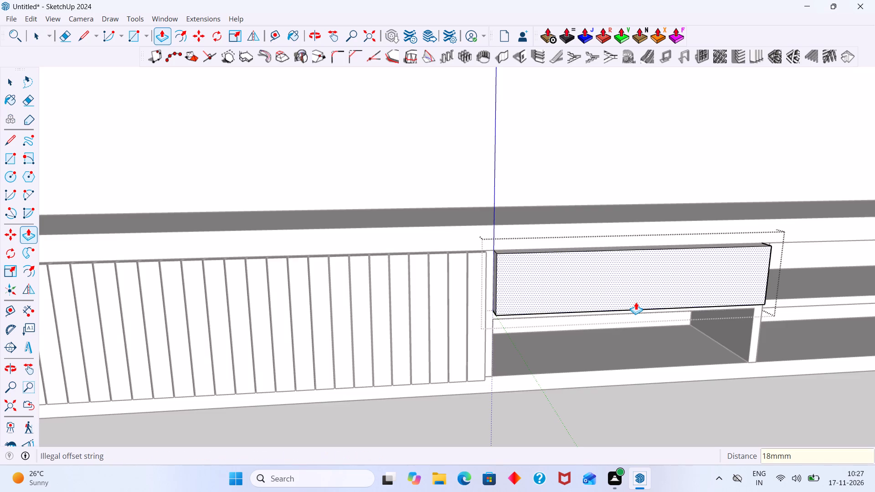
key(BackSpace)
text(18mm)
key(Return)
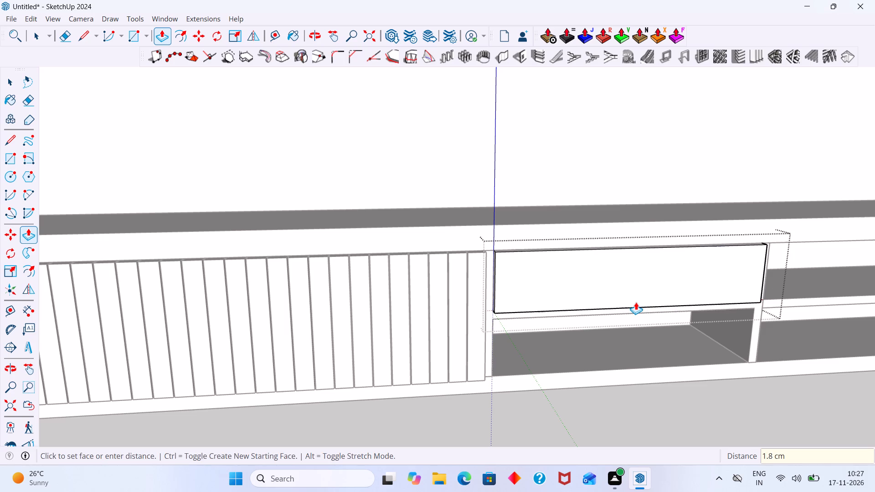
Leave the group and copy the upper front straight down 14.1 cm over the lower shelf opening beside the louvred panel.
key(space)
click(666, 389)
middle_drag(658, 389, 591, 240)
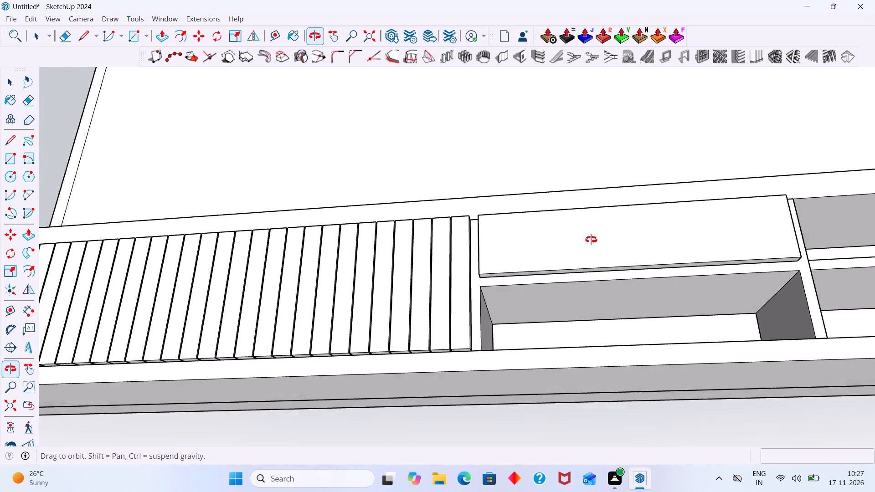
middle_drag(591, 240, 604, 230)
scroll(535, 245, up, 9)
click(487, 279)
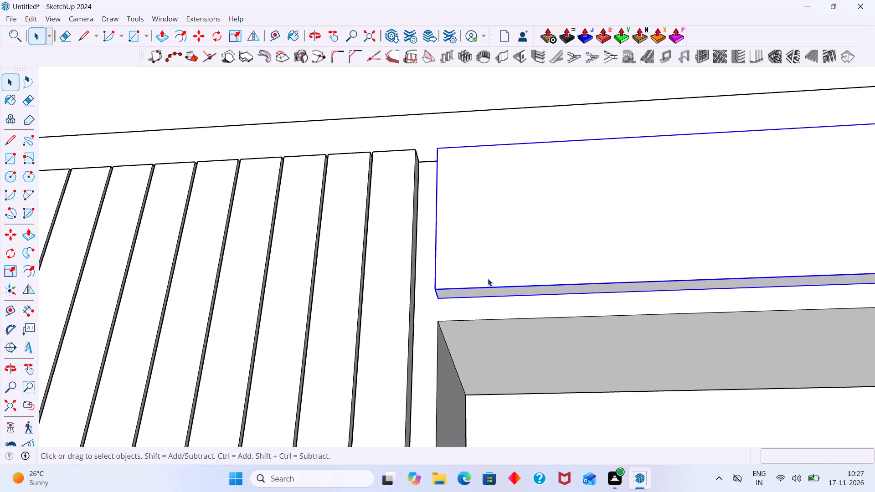
key(m)
click(437, 297)
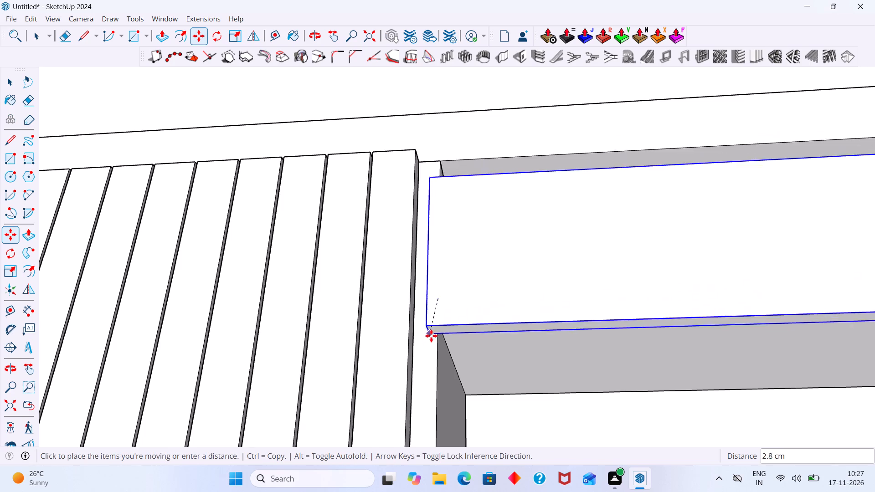
scroll(431, 343, down, 5)
middle_drag(433, 365, 453, 275)
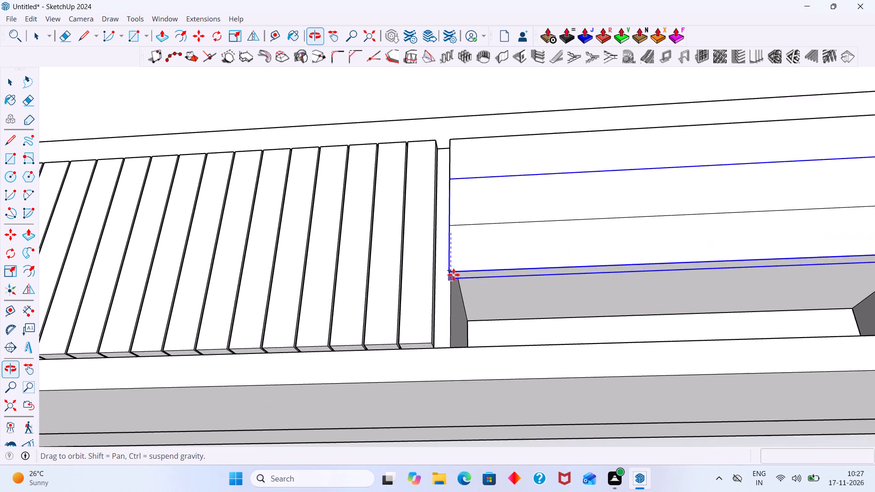
middle_drag(453, 275, 452, 273)
scroll(444, 314, up, 14)
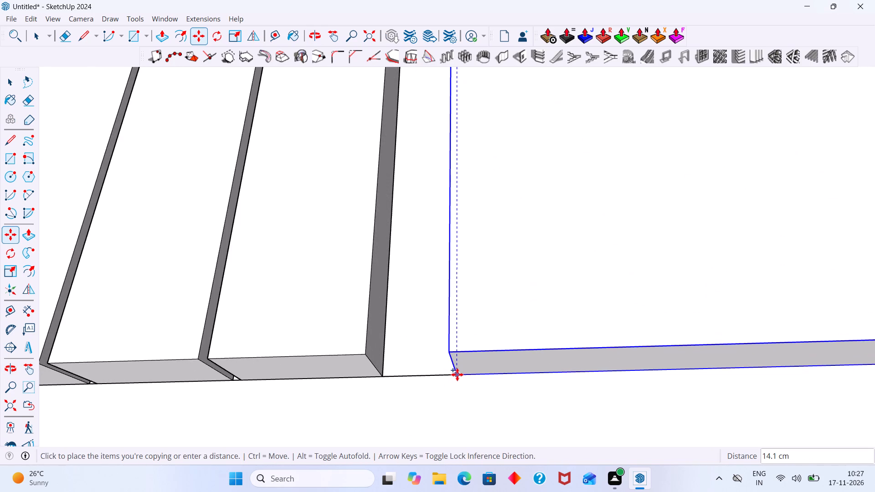
click(458, 374)
key(space)
scroll(462, 376, down, 20)
scroll(462, 376, down, 1)
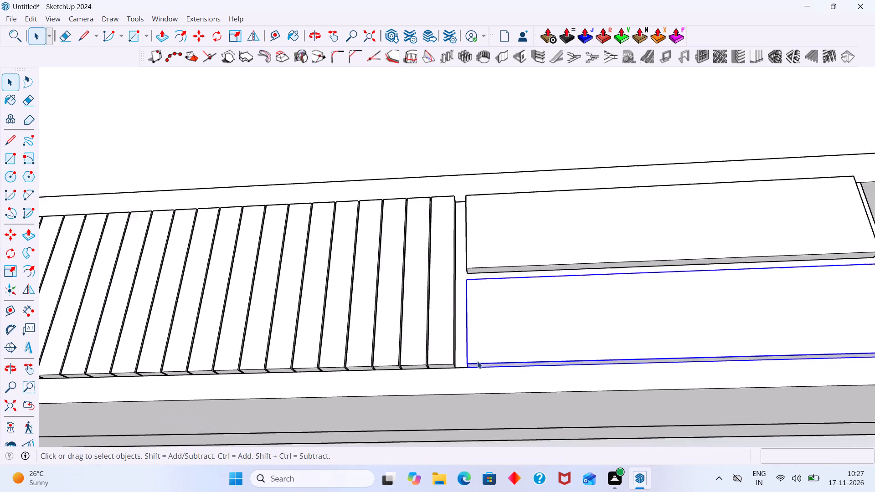
scroll(477, 361, down, 17)
click(701, 352)
Copy the upper front 59.1 cm along the unit over the upper end opening, aligning it with the end panel's inner edge.
middle_drag(551, 341, 464, 323)
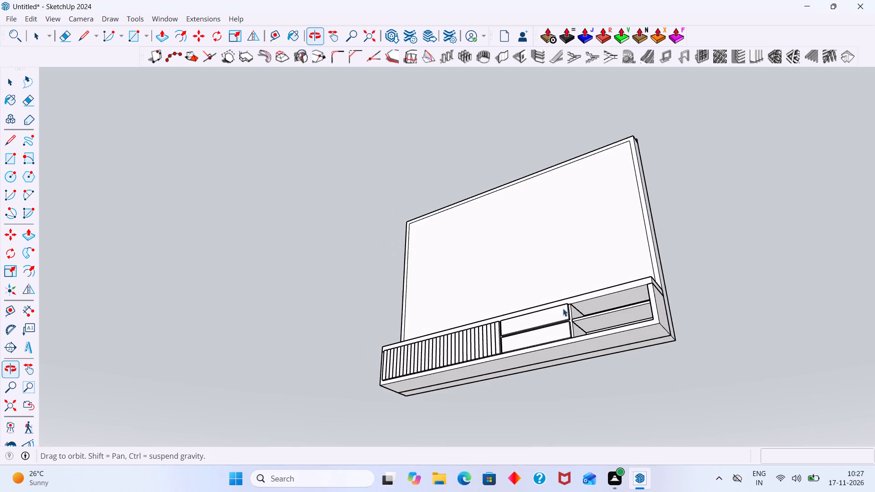
shift+middle_drag(581, 302, 422, 269)
middle_drag(453, 266, 451, 347)
scroll(403, 289, up, 12)
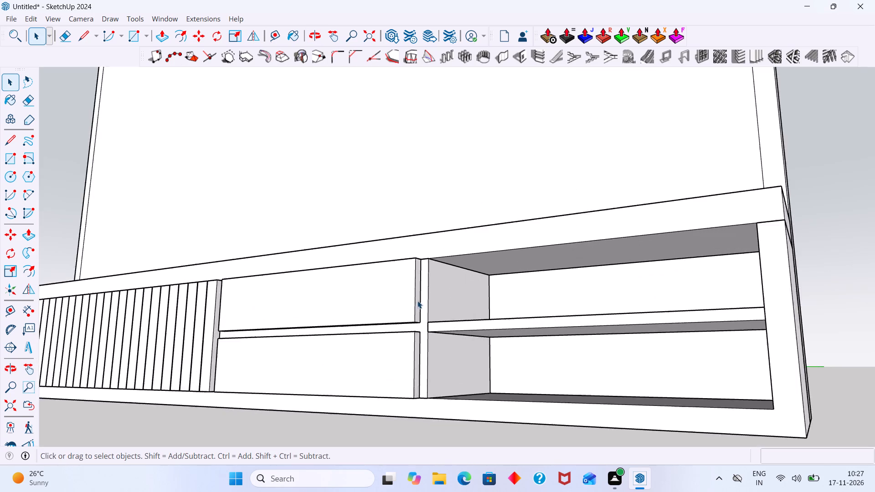
scroll(417, 301, up, 6)
click(410, 298)
key(m)
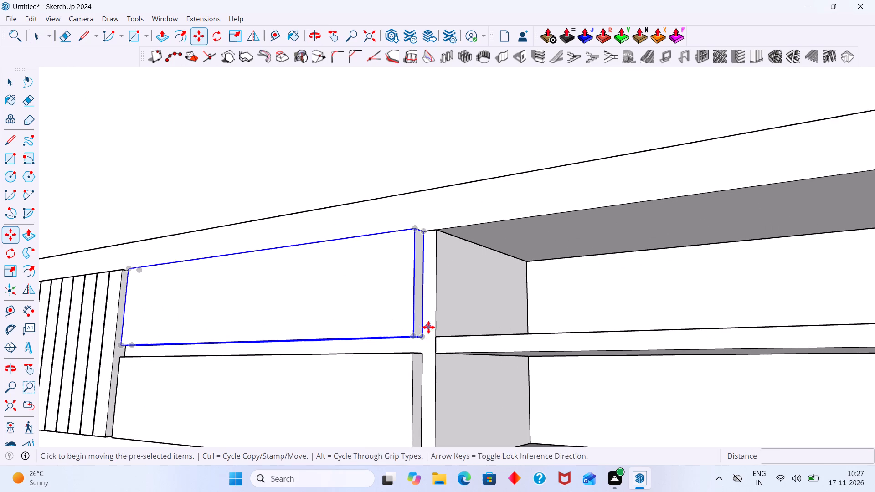
scroll(426, 330, up, 8)
click(420, 345)
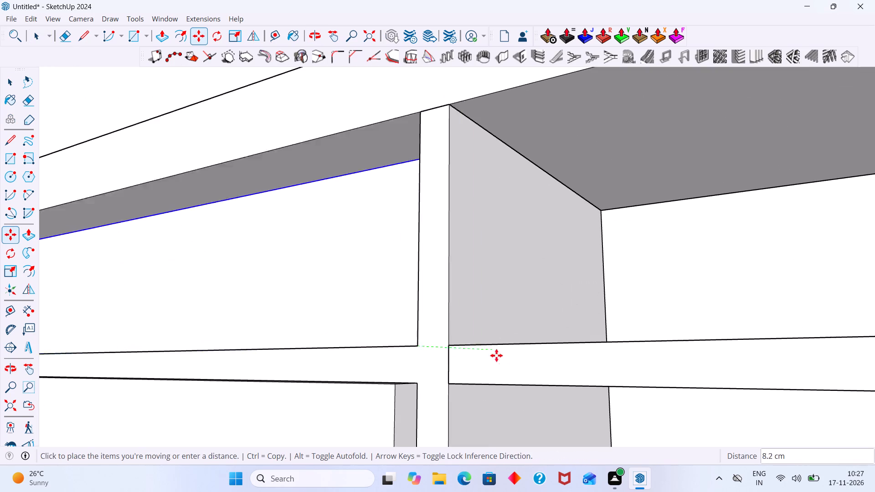
scroll(551, 359, down, 8)
middle_drag(565, 356, 347, 298)
scroll(499, 307, down, 4)
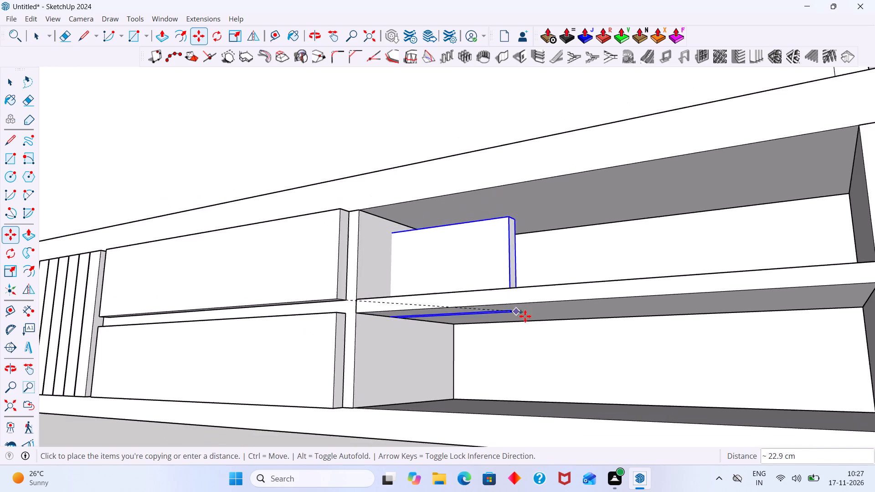
middle_drag(523, 314, 329, 308)
scroll(571, 272, up, 13)
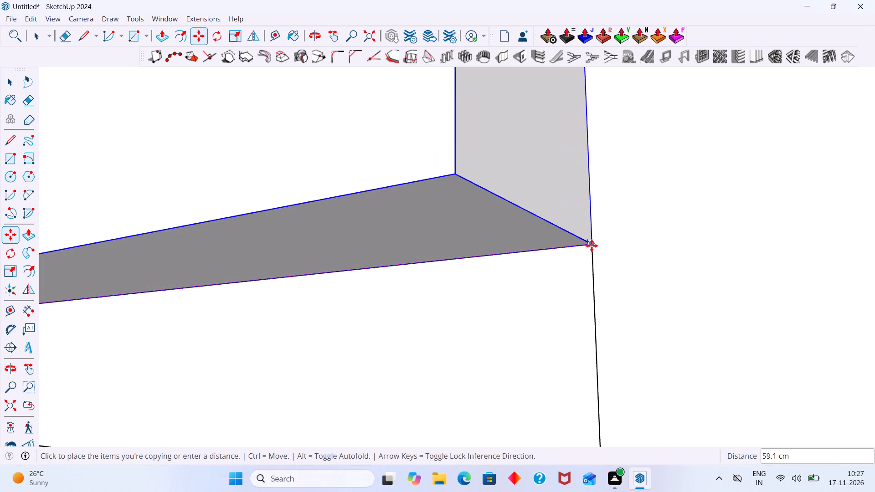
click(592, 244)
scroll(592, 244, down, 15)
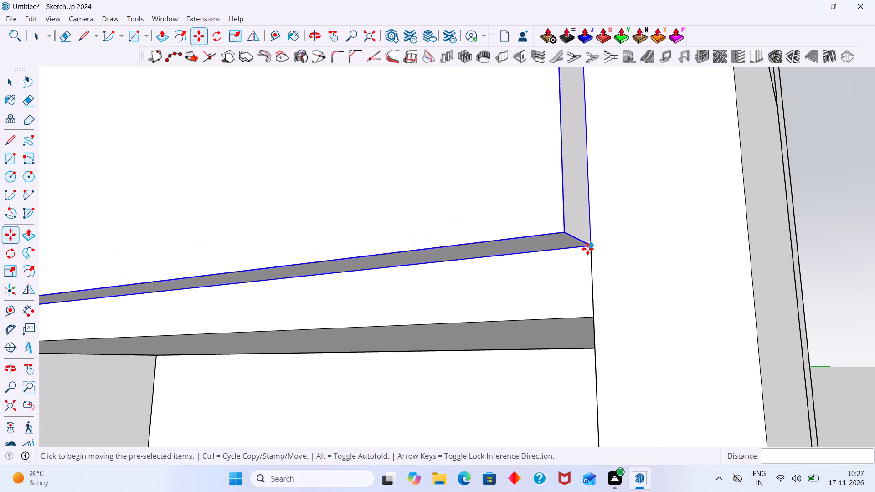
scroll(587, 249, down, 12)
key(space)
click(757, 225)
Copy the upper end front straight down 14.1 cm over the lower end opening.
scroll(661, 246, down, 12)
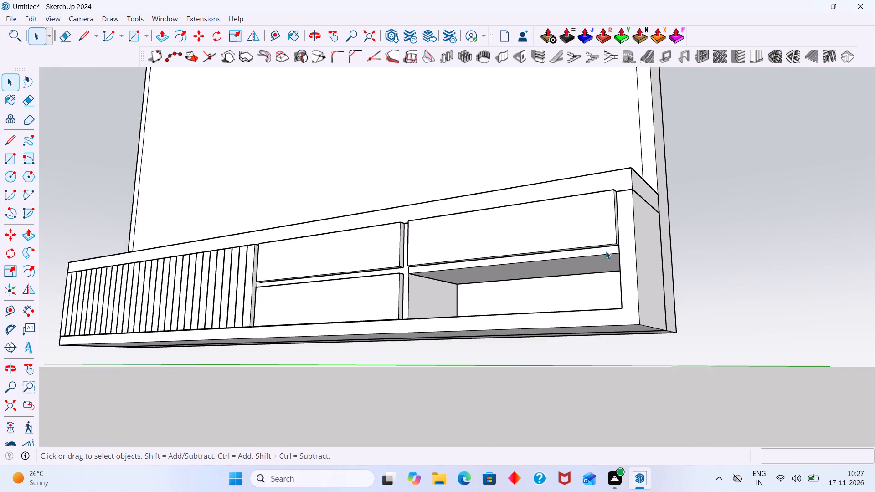
middle_drag(592, 261, 587, 315)
scroll(556, 263, up, 3)
click(556, 263)
key(m)
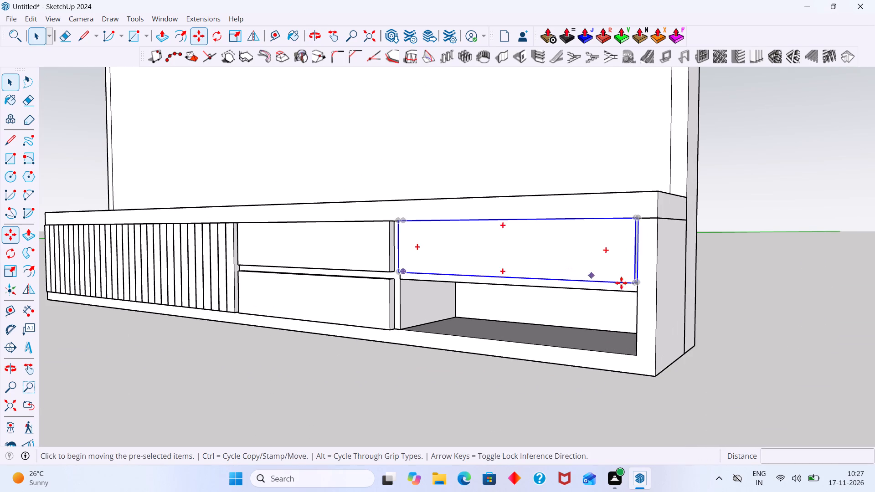
scroll(627, 282, up, 17)
click(628, 267)
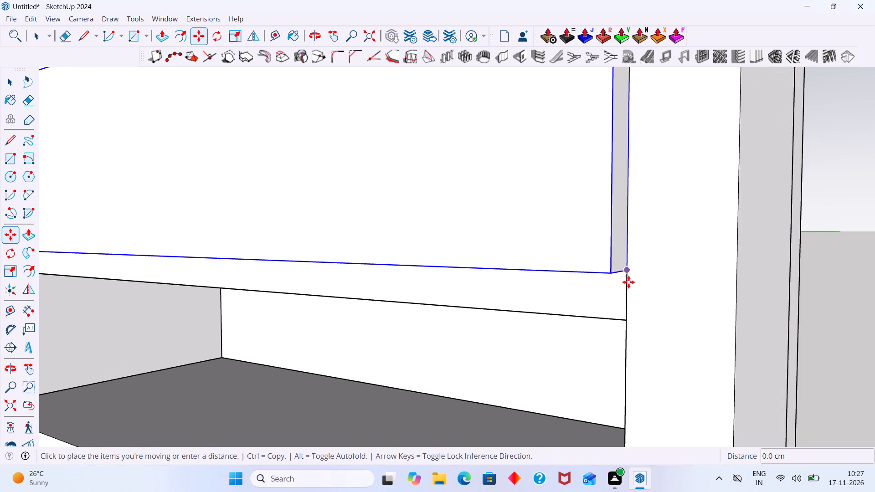
scroll(626, 325, down, 8)
shift+middle_drag(612, 369, 600, 261)
scroll(618, 315, up, 13)
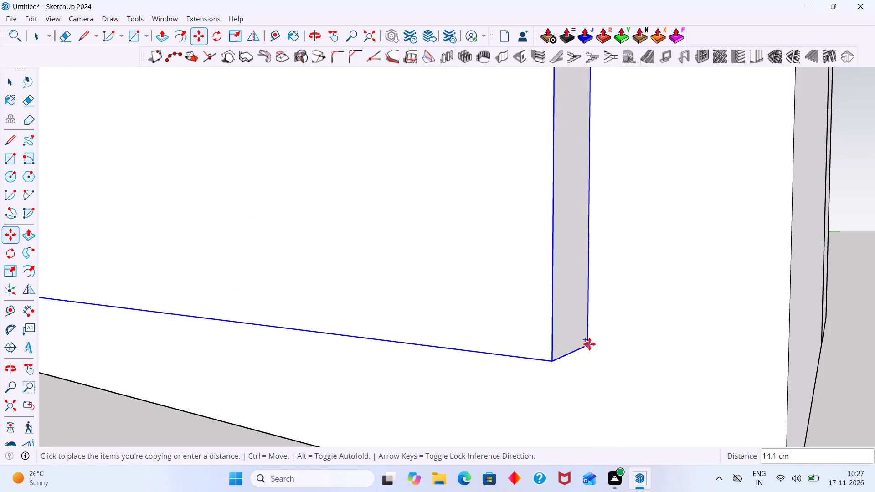
click(589, 345)
key(space)
scroll(587, 346, down, 16)
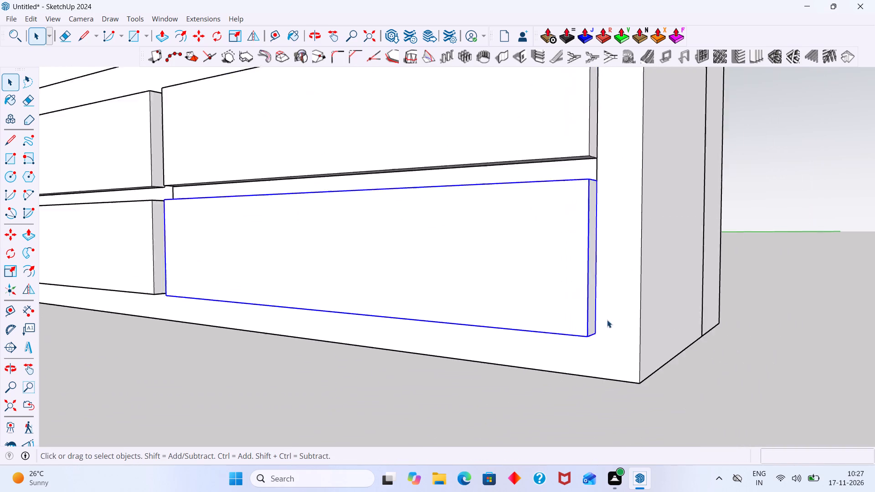
scroll(607, 320, down, 3)
click(740, 235)
Examine the gaps between the four fronts and the central divider up close, as well as the whole unit.
scroll(715, 240, down, 13)
middle_drag(649, 257, 760, 278)
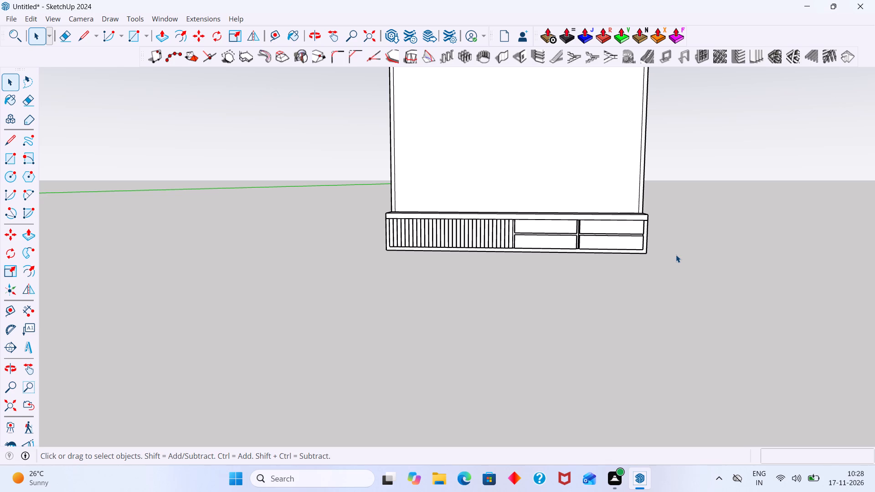
scroll(600, 232, up, 17)
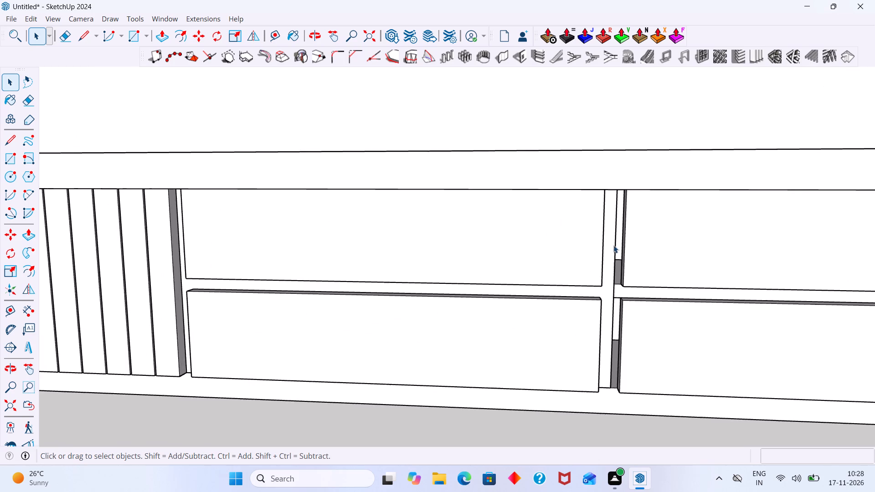
scroll(613, 245, up, 3)
middle_drag(611, 244, 588, 239)
middle_drag(629, 278, 601, 272)
scroll(610, 273, down, 9)
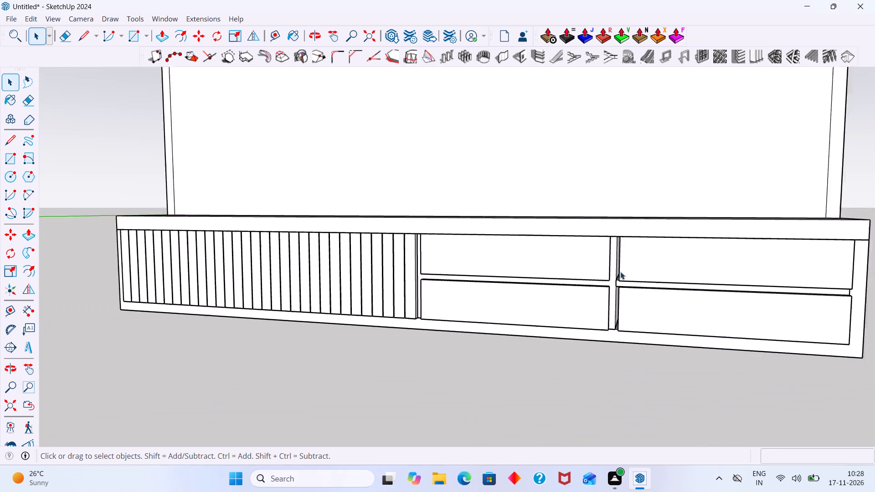
scroll(620, 272, down, 7)
middle_drag(709, 263, 834, 268)
middle_drag(521, 260, 626, 283)
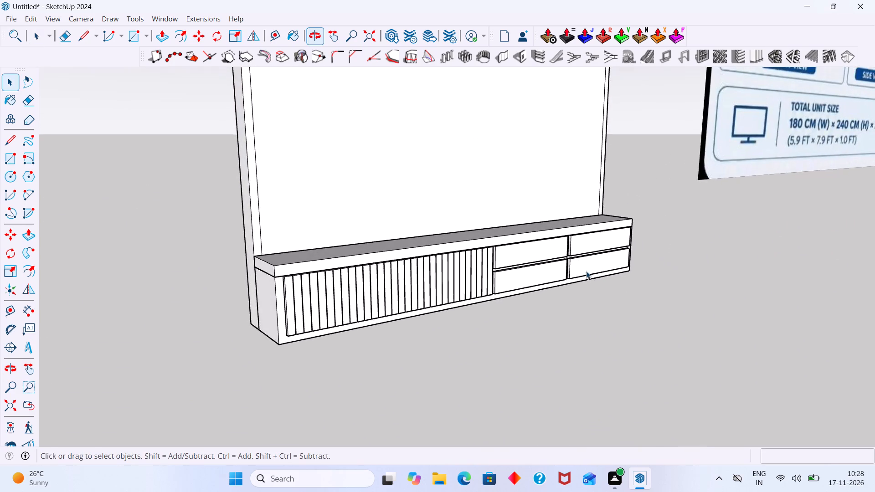
Inside the upper end front's group, extend its side face 0.9 cm to the central divider's edge with Push/Pull.
scroll(579, 263, up, 20)
scroll(579, 263, up, 6)
double_click(570, 245)
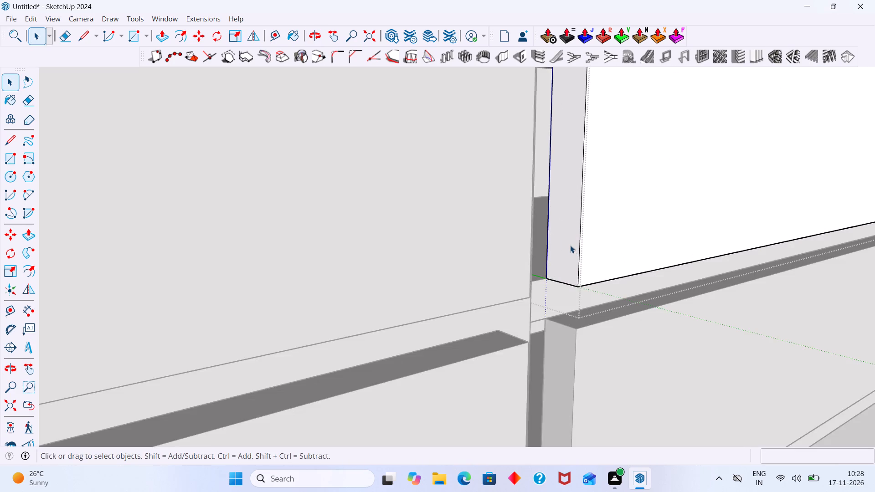
scroll(570, 245, up, 1)
double_click(570, 245)
key(p)
click(570, 247)
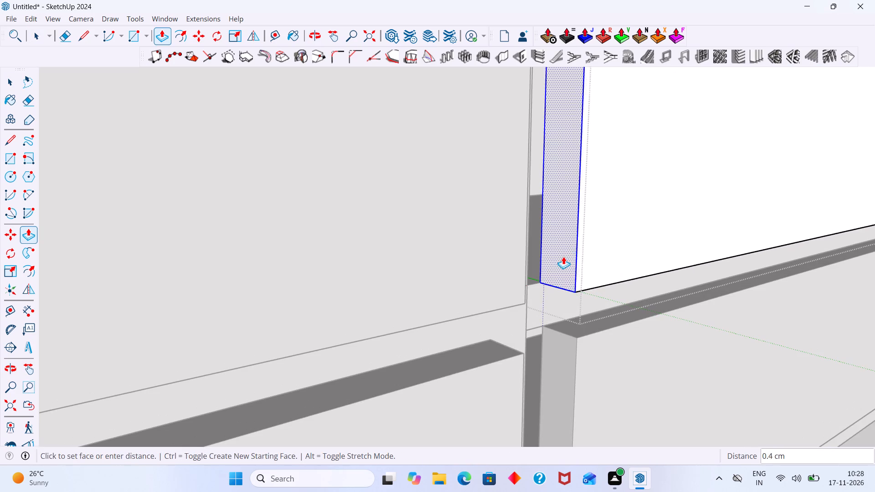
middle_drag(561, 258, 514, 240)
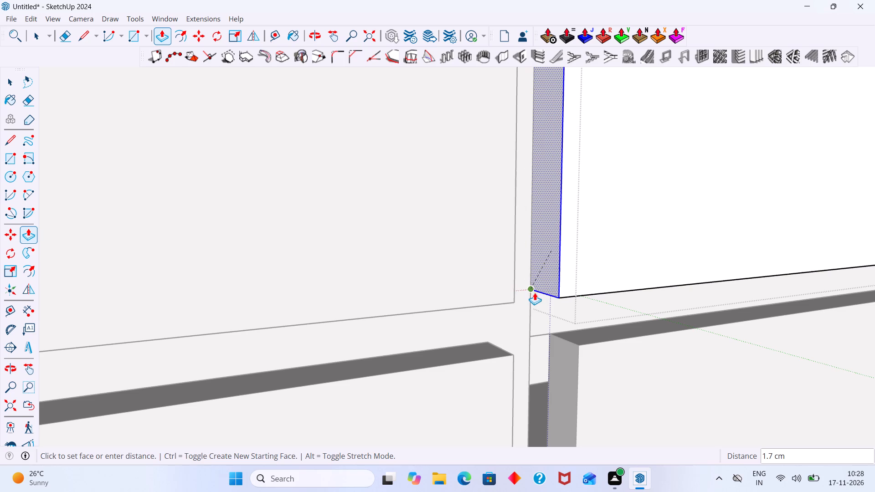
click(532, 292)
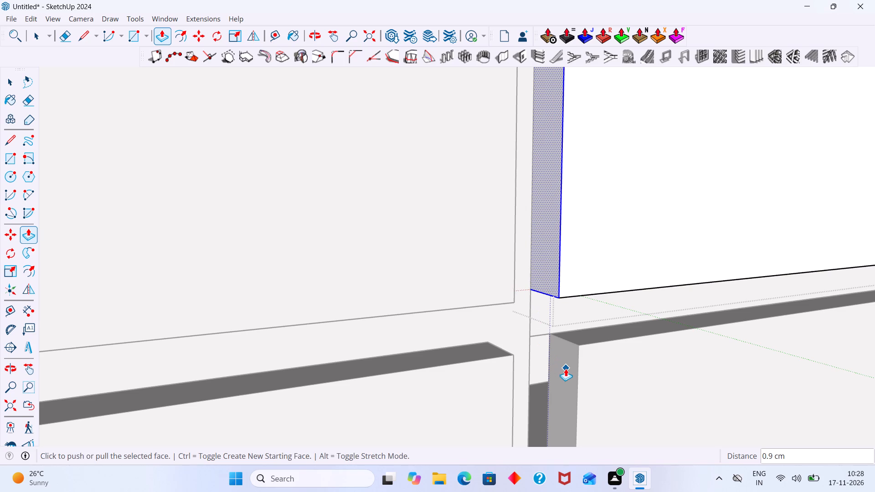
key(space)
click(566, 369)
Inside the lower end front's group, extend its side face 0.9 cm, flush with the front above, and leave the group.
click(566, 369)
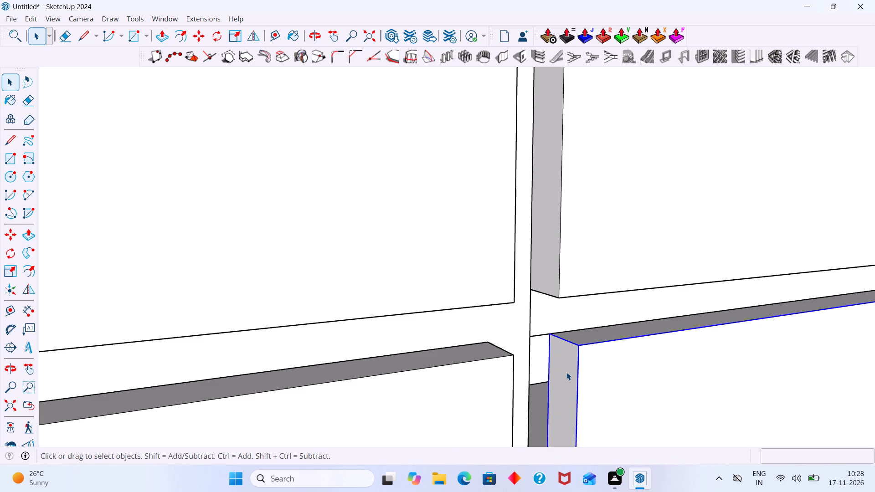
triple_click(566, 372)
click(567, 375)
key(p)
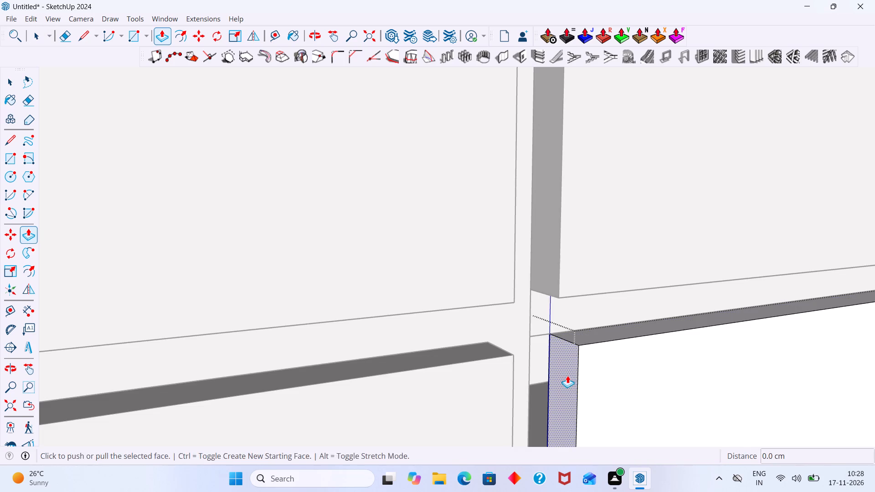
click(567, 375)
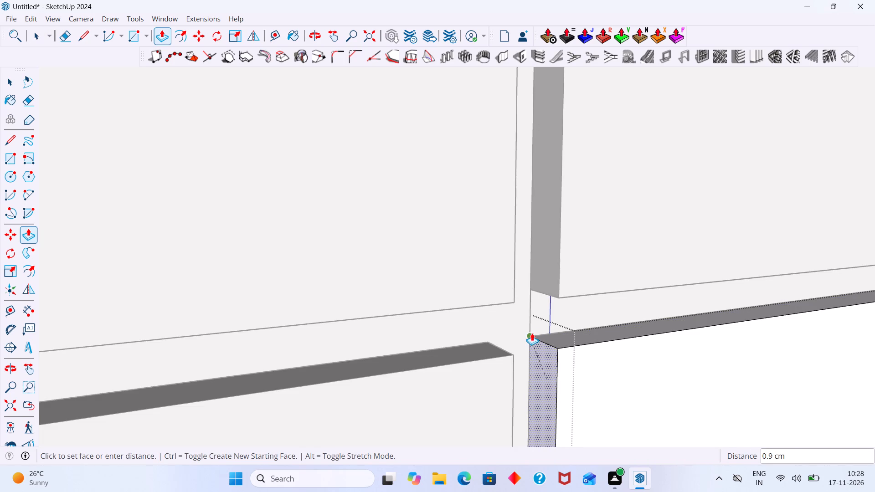
click(531, 291)
scroll(535, 308, down, 3)
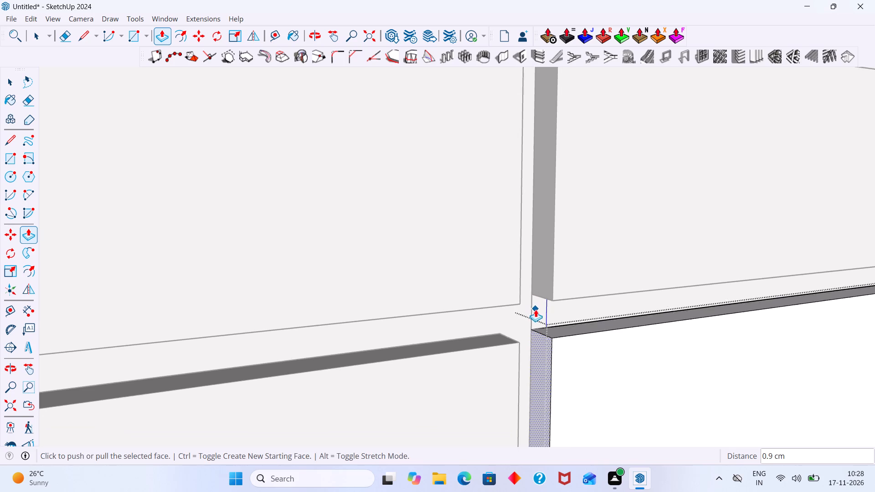
scroll(535, 309, down, 11)
key(space)
click(702, 407)
Examine the four fronts and the whole TV unit from the front and from slightly above.
middle_drag(663, 383, 530, 313)
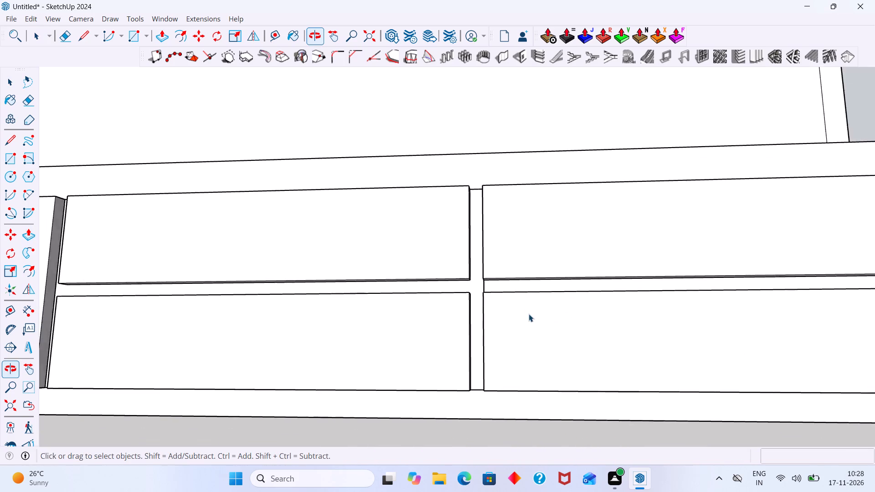
scroll(529, 314, down, 14)
middle_drag(603, 297, 604, 390)
scroll(684, 244, up, 6)
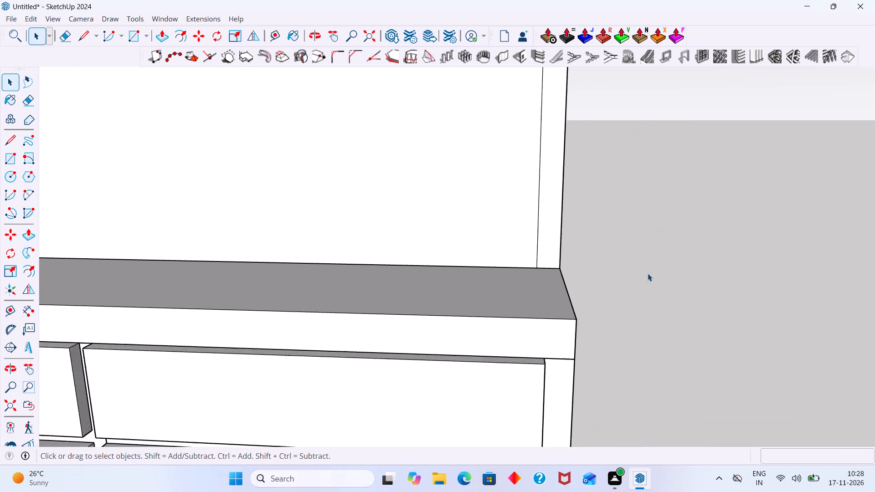
scroll(648, 273, down, 8)
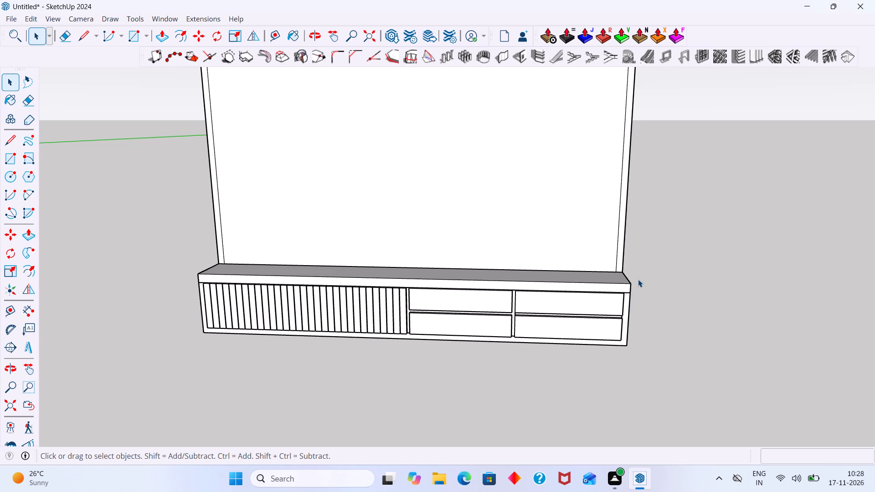
scroll(638, 279, down, 1)
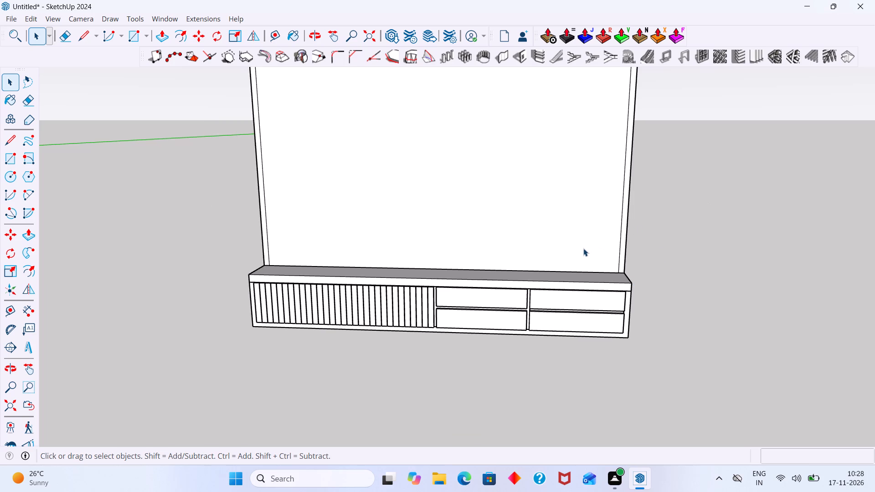
middle_drag(558, 279, 551, 267)
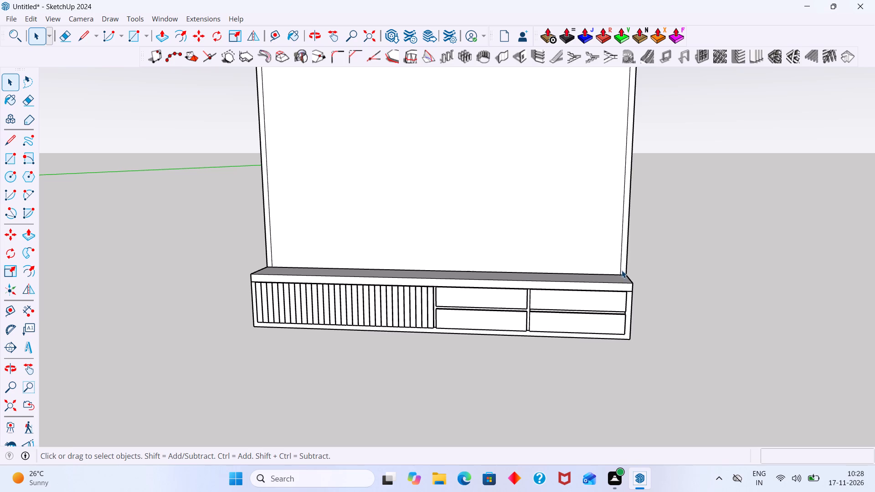
Inside the TV unit's main group, copy the back panel's outer vertical edge on the four-fronts side 25 cm inward along red.
scroll(622, 269, up, 4)
middle_drag(657, 277, 637, 273)
scroll(637, 273, down, 4)
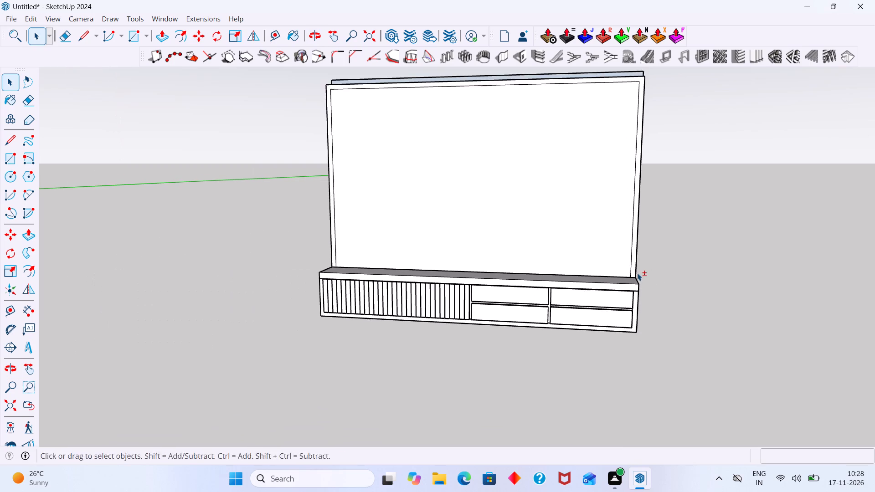
shift+middle_drag(637, 273, 562, 303)
middle_drag(595, 316, 630, 332)
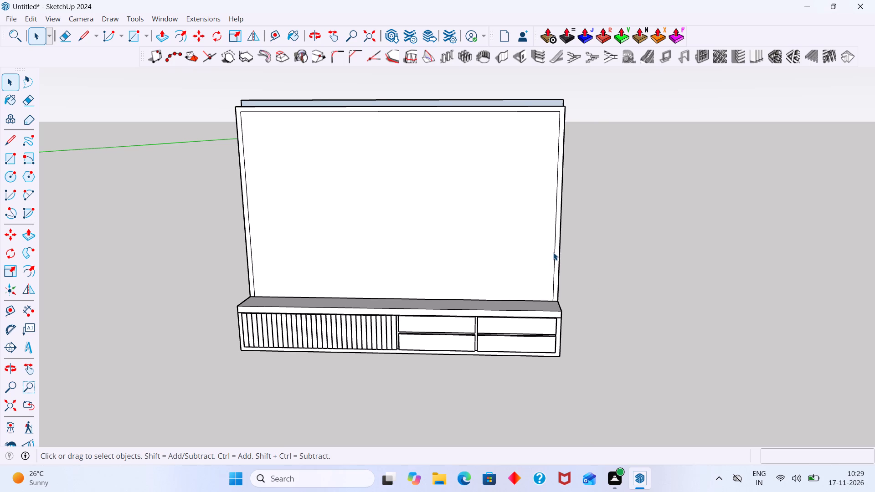
scroll(557, 244, up, 4)
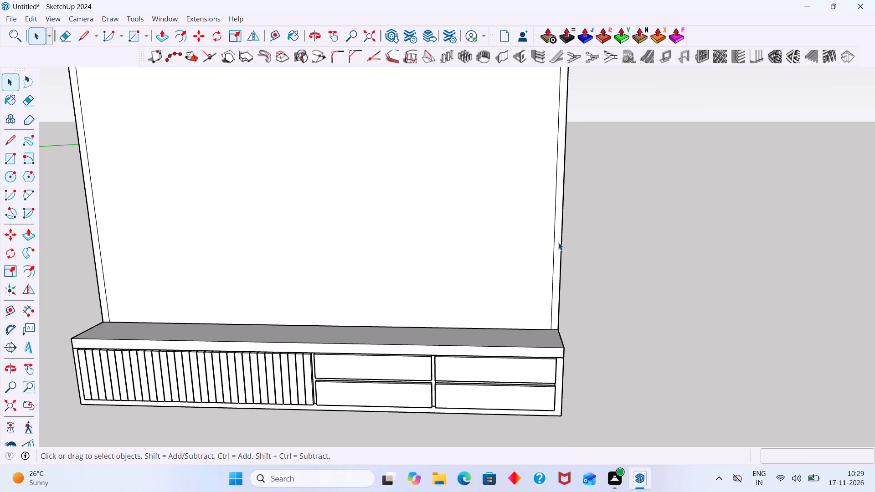
scroll(558, 242, up, 2)
click(561, 245)
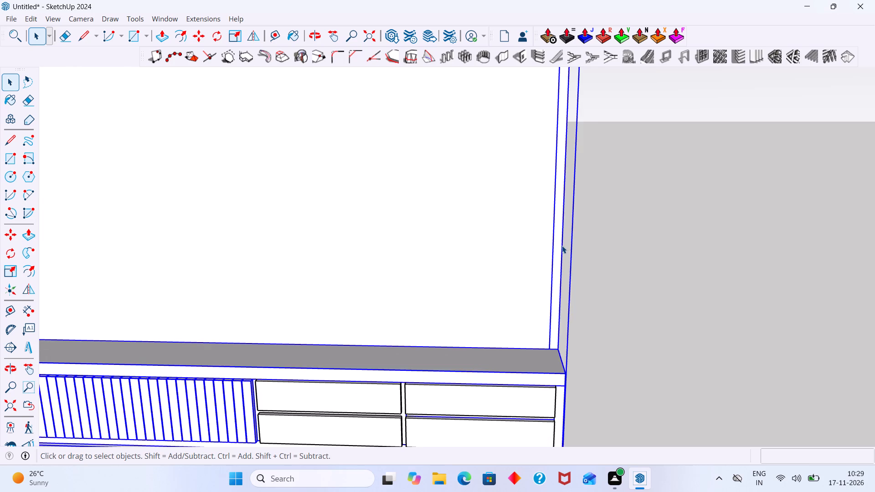
double_click(562, 246)
click(561, 251)
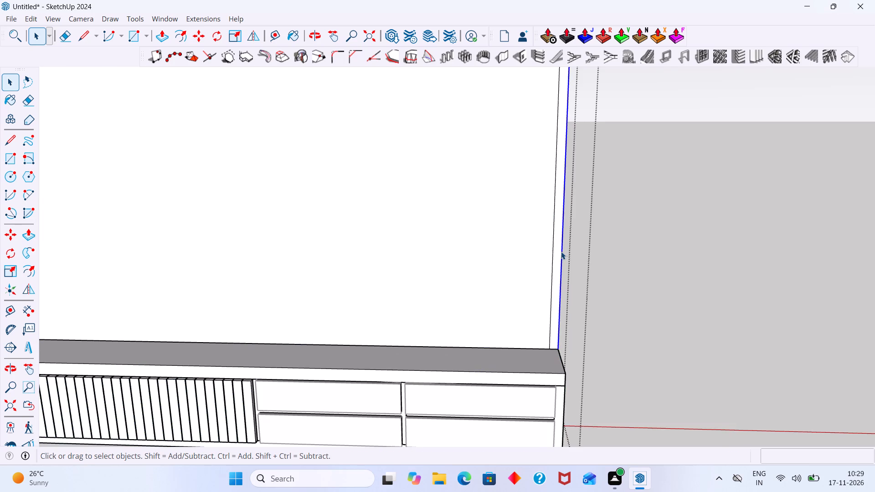
key(m)
click(561, 257)
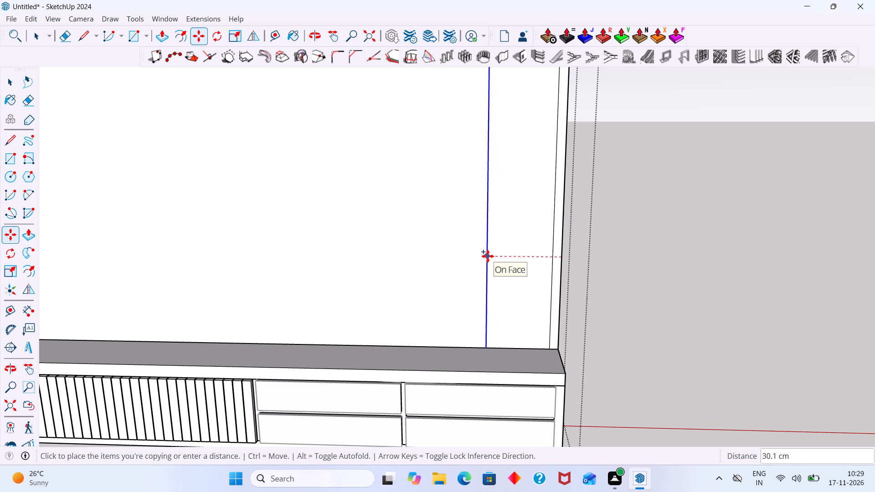
key(Right)
text(25)
key(Return)
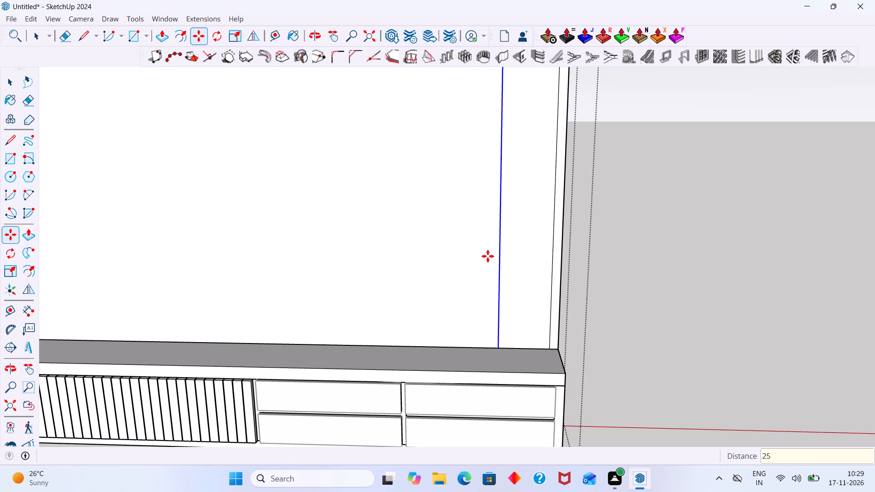
key(space)
click(670, 221)
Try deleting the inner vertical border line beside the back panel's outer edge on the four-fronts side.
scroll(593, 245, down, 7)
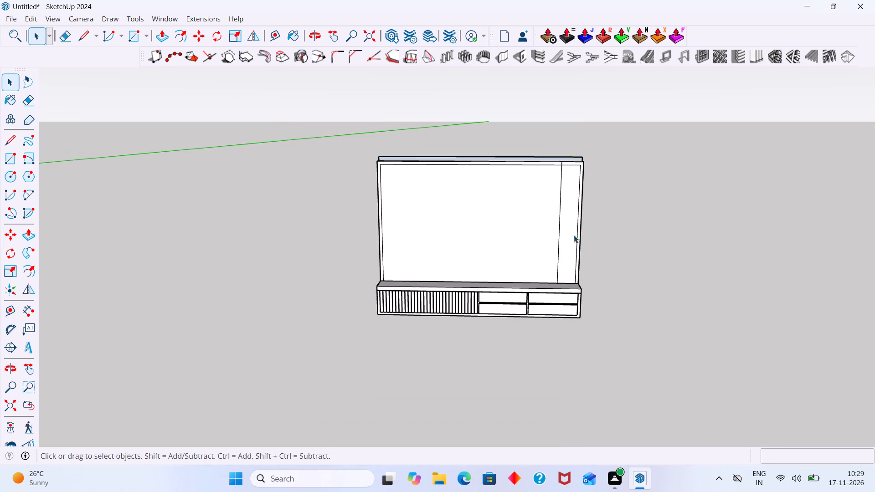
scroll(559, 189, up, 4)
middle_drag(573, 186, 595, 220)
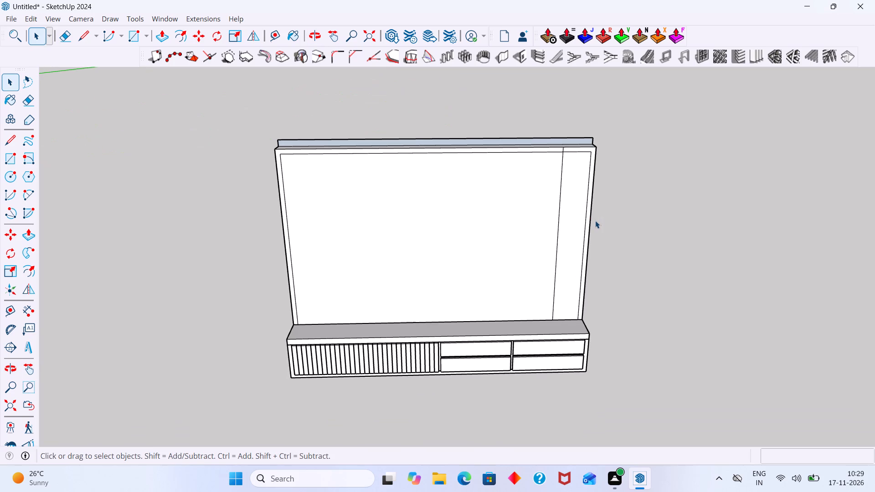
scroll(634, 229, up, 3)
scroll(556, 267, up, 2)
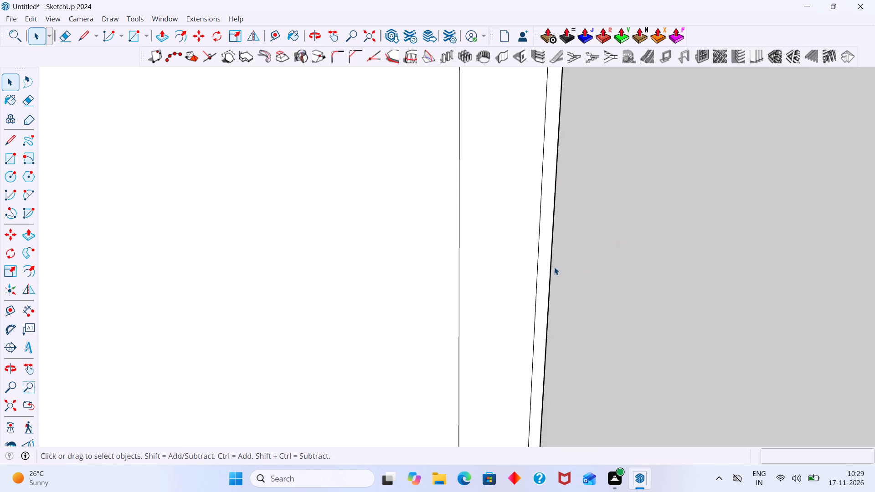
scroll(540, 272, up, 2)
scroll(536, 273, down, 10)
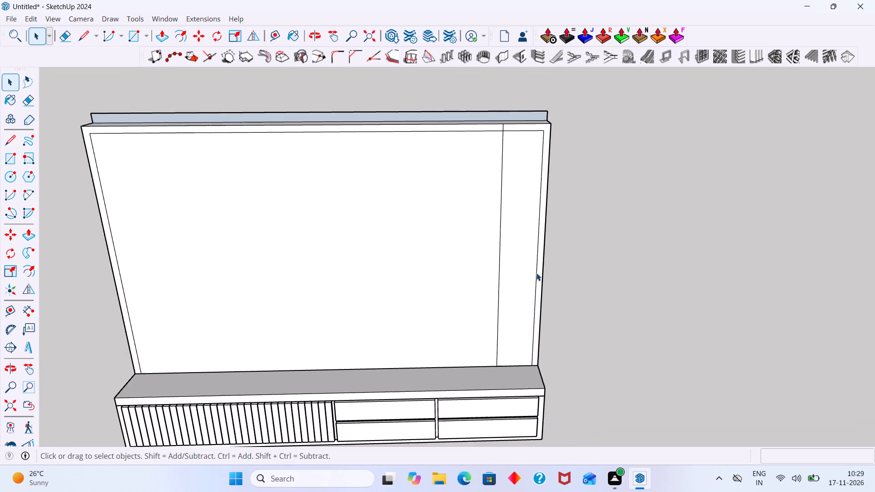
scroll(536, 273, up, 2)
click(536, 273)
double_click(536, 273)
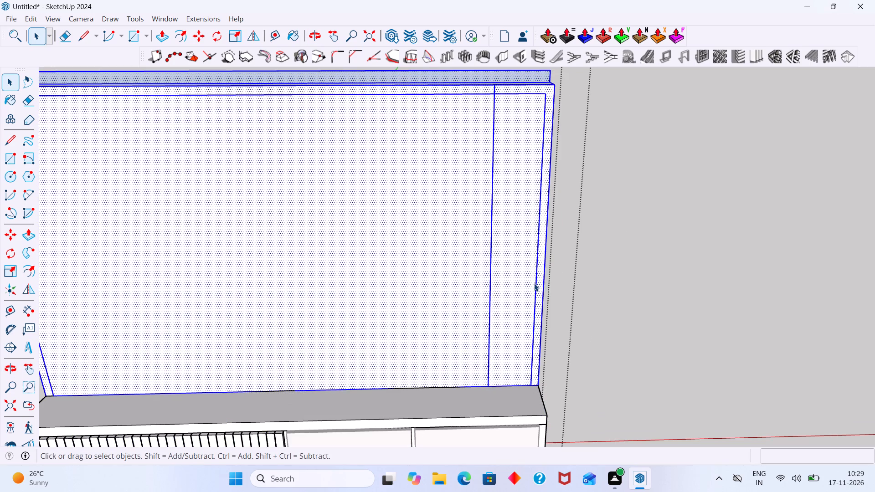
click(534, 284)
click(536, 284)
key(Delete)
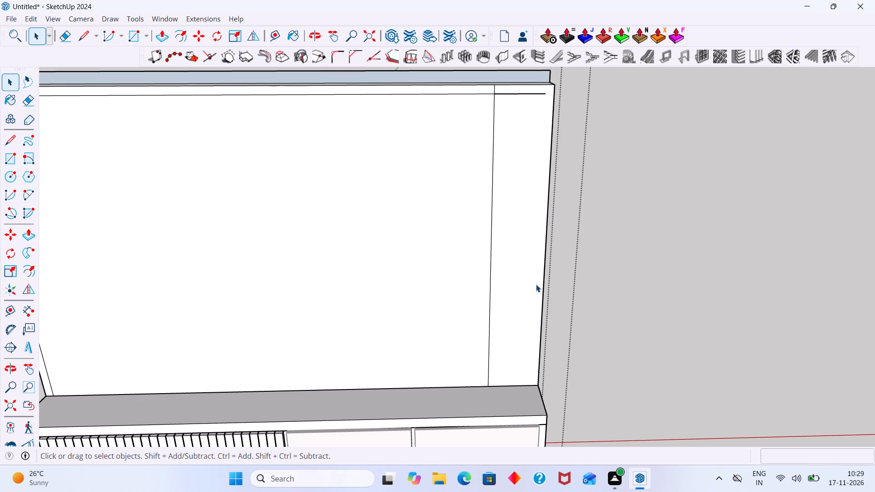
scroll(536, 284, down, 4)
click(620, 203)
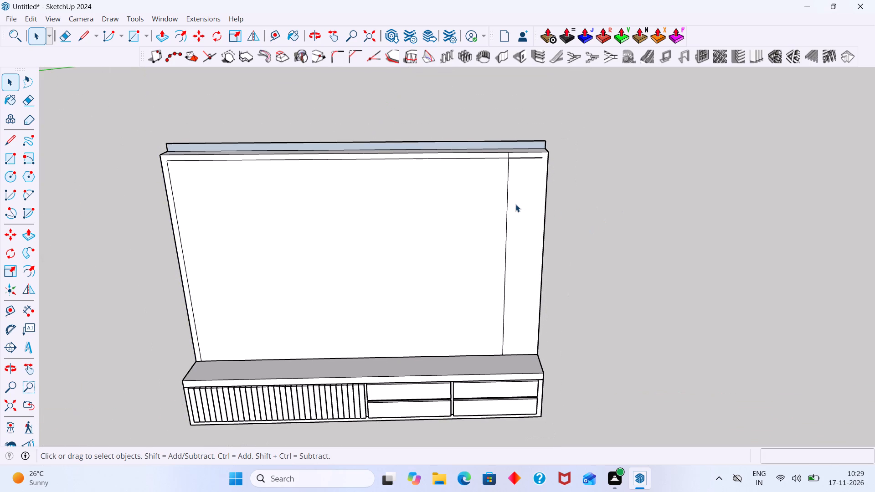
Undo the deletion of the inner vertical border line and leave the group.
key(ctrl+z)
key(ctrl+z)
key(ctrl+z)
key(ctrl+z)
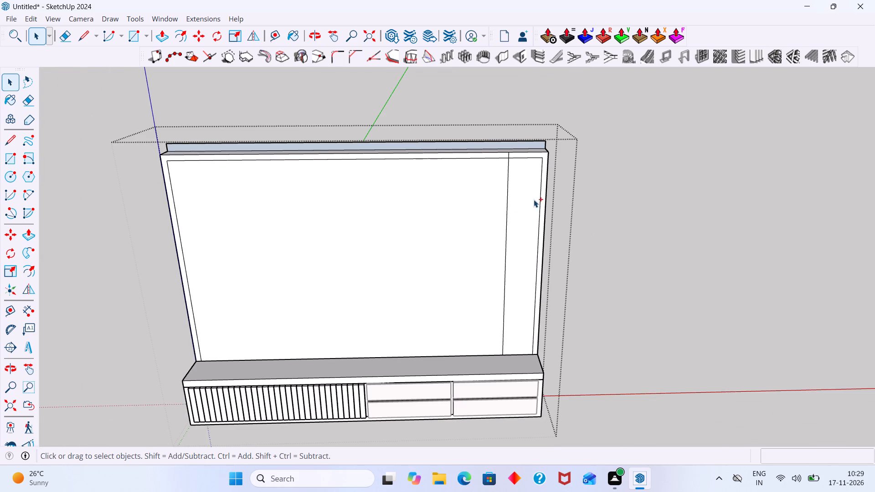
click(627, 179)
Inside the main group, delete the thin raised strip's face and its upper edge along the back panel's rear top.
middle_drag(565, 147, 289, 97)
middle_drag(498, 147, 327, 253)
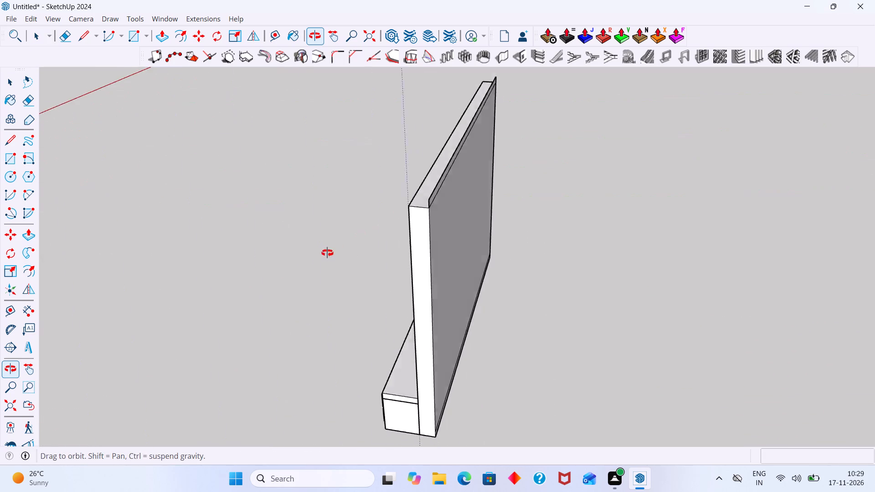
middle_drag(327, 253, 325, 254)
scroll(506, 185, up, 1)
middle_drag(506, 183, 453, 134)
scroll(378, 140, up, 7)
click(350, 145)
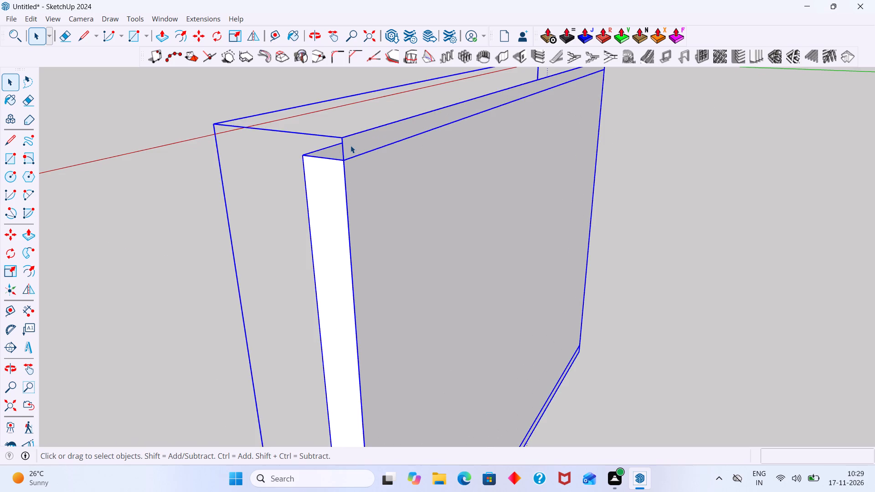
double_click(350, 145)
click(350, 145)
double_click(352, 143)
click(351, 138)
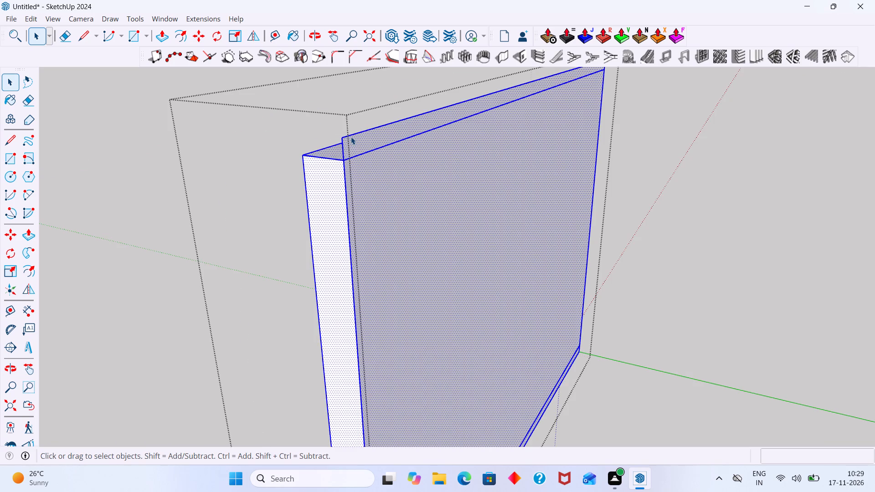
key(Delete)
click(351, 137)
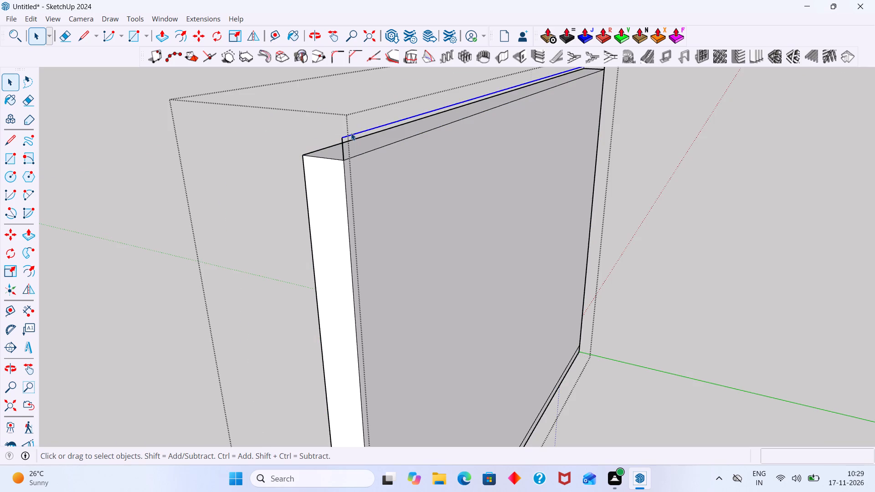
key(Delete)
Erase the short leftover edges sticking up at both ends of the back panel's rear top, and leave the group.
key(e)
drag(374, 133, 340, 143)
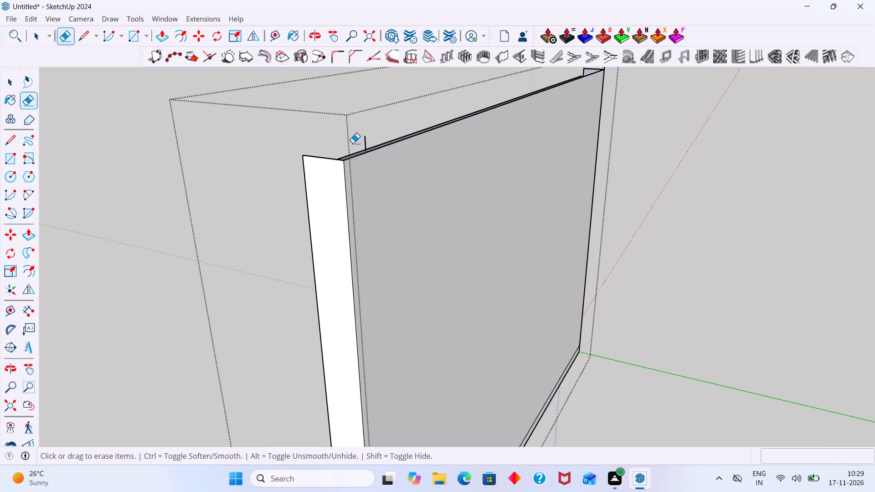
key(ctrl+z)
drag(354, 144, 340, 147)
scroll(367, 140, down, 6)
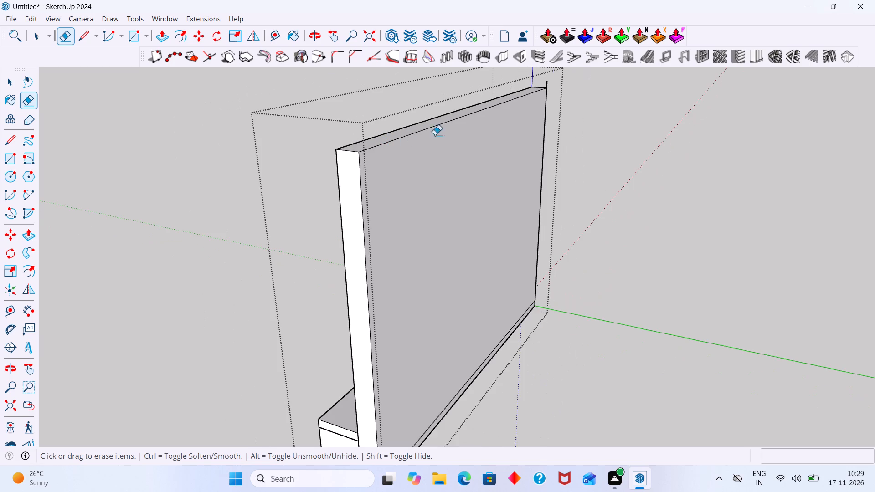
scroll(563, 92, up, 12)
click(540, 82)
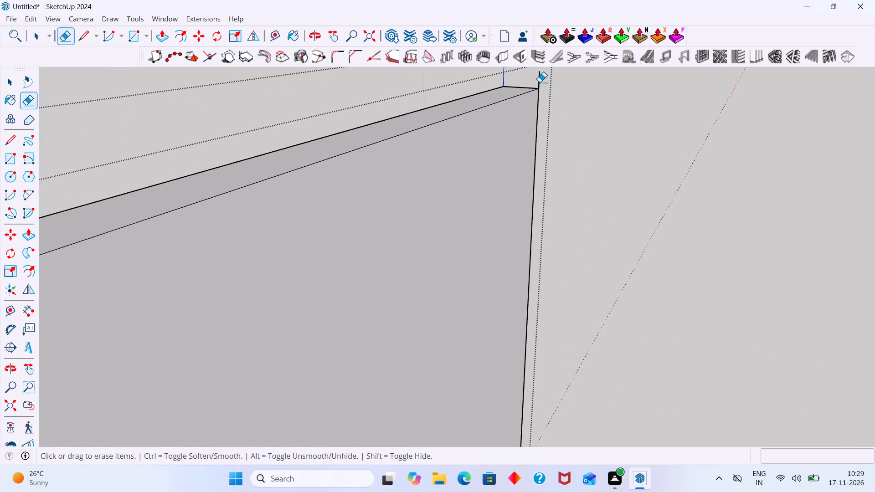
scroll(548, 92, down, 18)
middle_drag(568, 217, 791, 216)
middle_drag(601, 240, 766, 249)
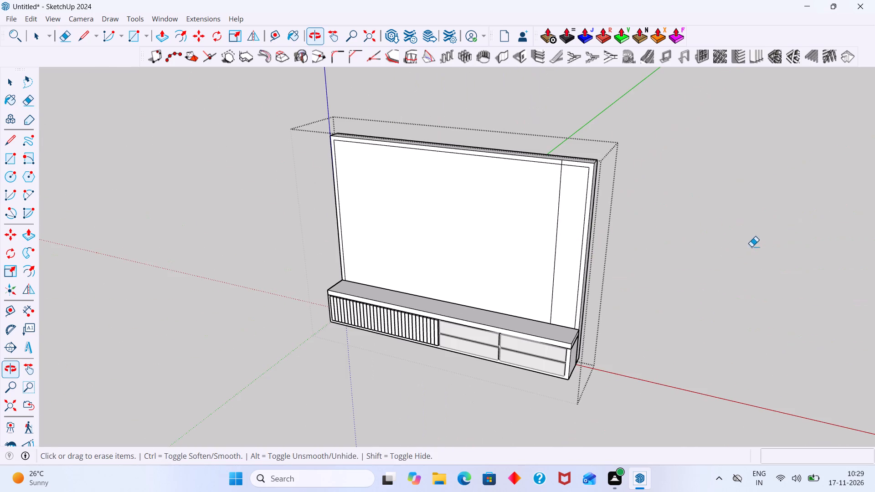
key(space)
click(731, 239)
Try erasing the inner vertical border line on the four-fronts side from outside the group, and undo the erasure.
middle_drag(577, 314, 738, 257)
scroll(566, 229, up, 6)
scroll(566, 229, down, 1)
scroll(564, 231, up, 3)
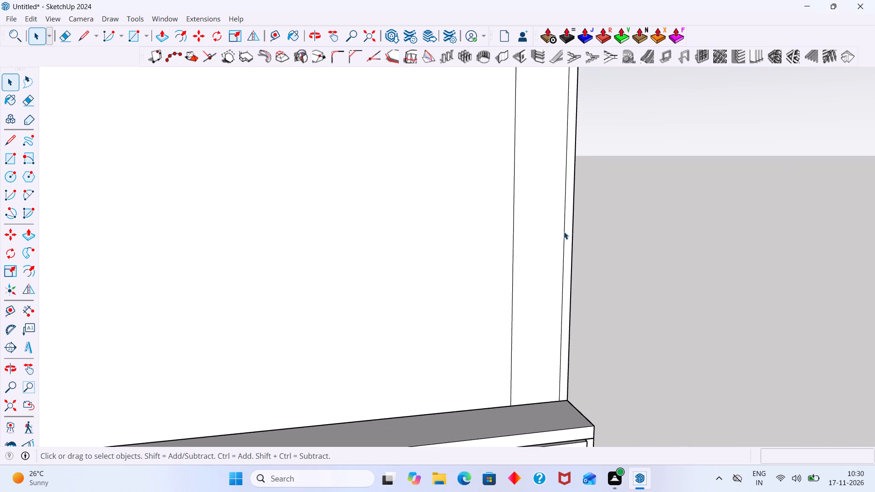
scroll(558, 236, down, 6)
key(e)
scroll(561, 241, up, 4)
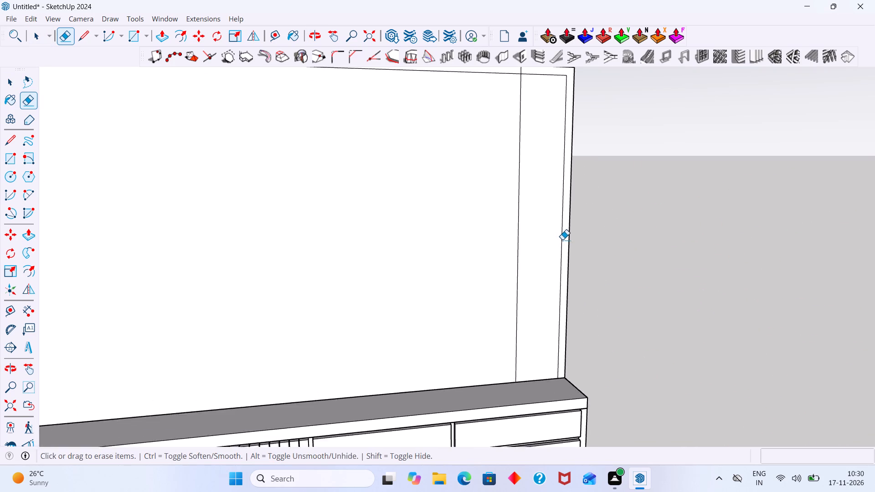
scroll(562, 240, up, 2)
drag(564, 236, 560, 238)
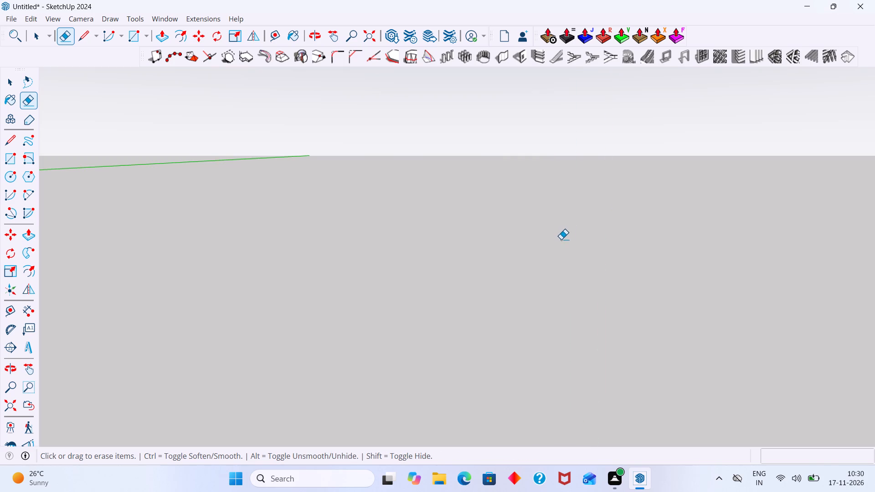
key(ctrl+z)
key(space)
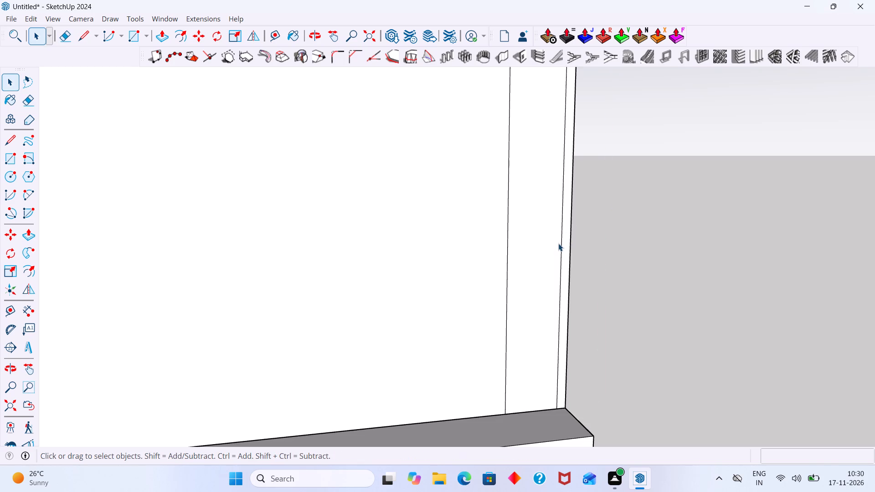
Inside the main group, erase the inner vertical border line next to the outer edge on the four-fronts side, and leave the group.
scroll(560, 242, down, 1)
triple_click(544, 245)
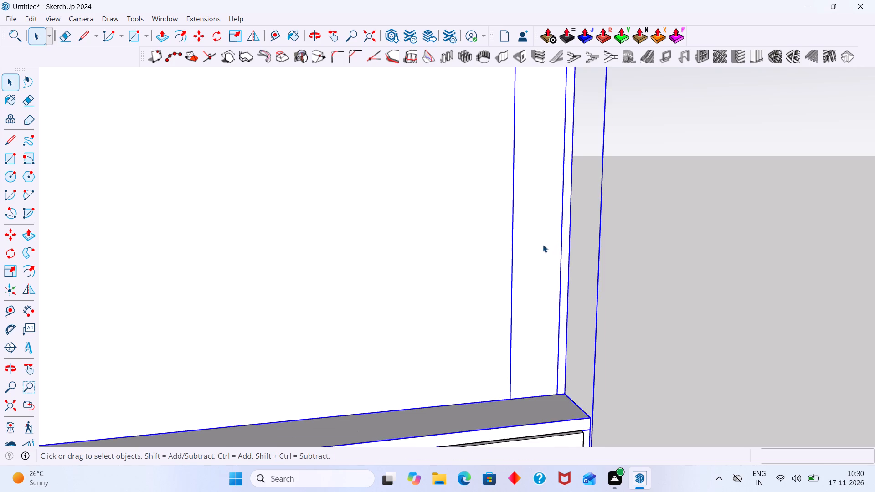
click(543, 245)
click(543, 245)
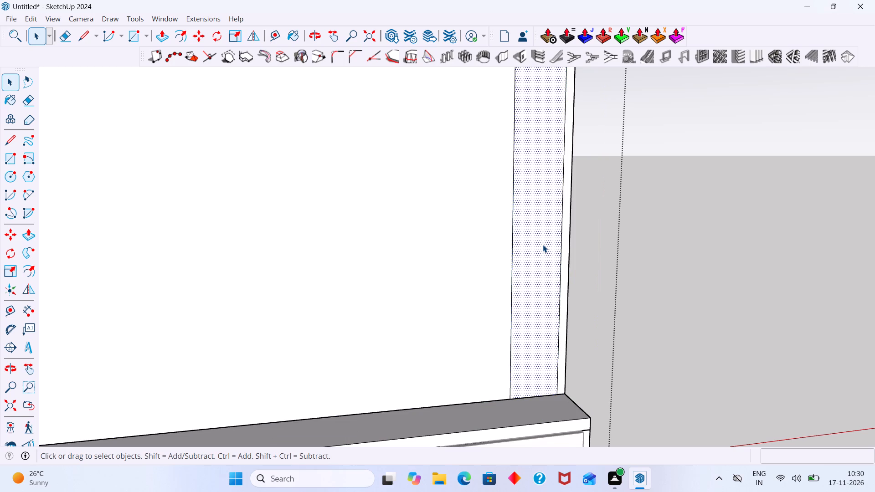
key(e)
drag(564, 243, 558, 247)
key(space)
click(629, 218)
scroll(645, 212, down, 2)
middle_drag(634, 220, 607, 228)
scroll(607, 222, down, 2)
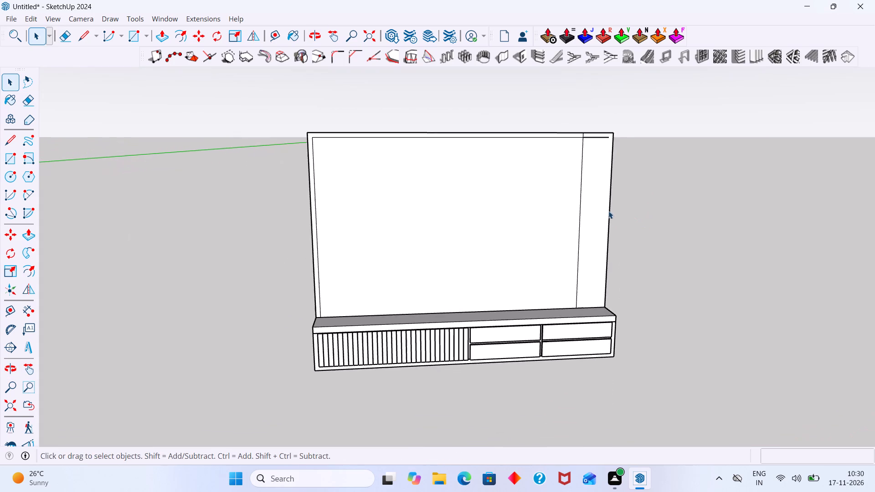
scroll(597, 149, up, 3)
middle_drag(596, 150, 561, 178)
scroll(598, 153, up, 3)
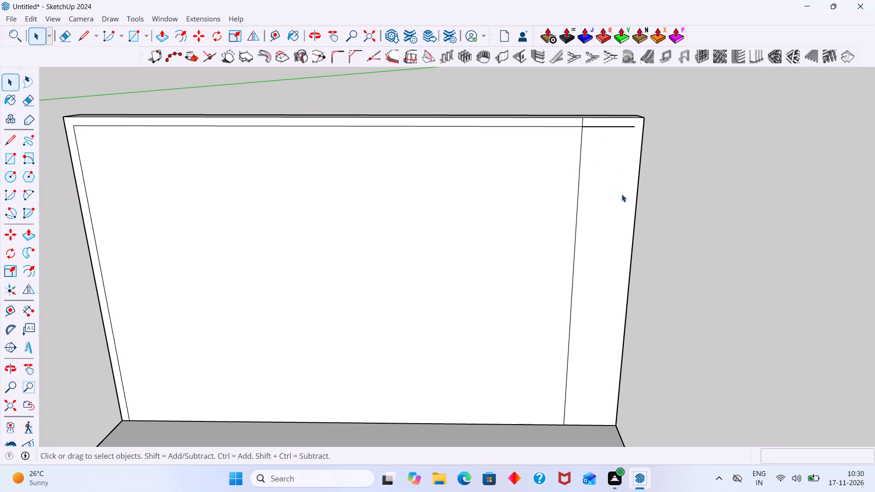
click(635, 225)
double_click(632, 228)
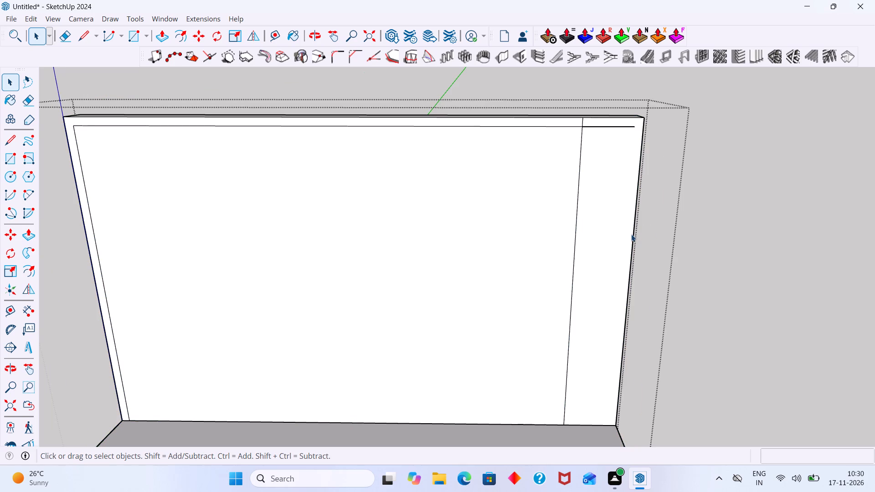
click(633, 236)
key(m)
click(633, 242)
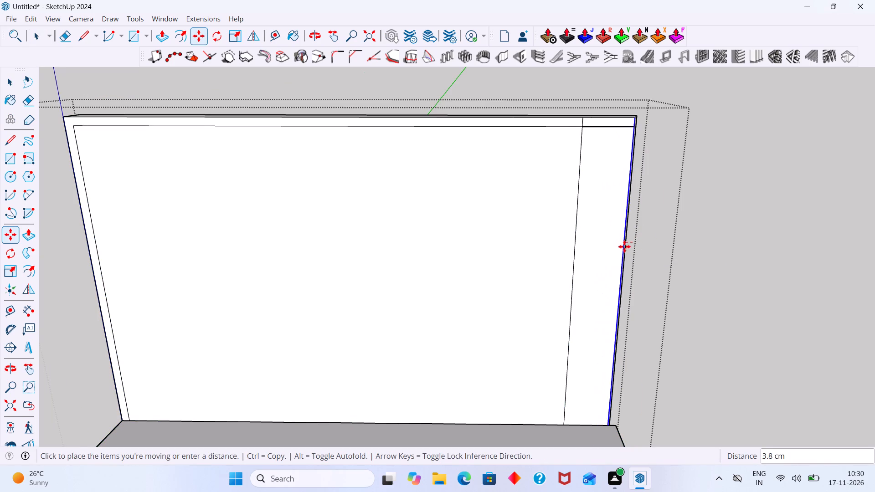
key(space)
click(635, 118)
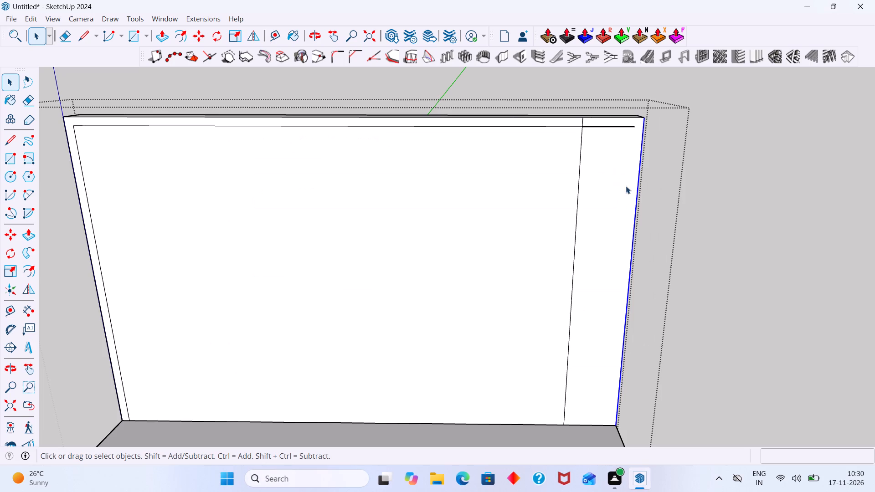
Inside the main group, copy the back panel's outer vertical edge on the four-fronts side 18 mm inward, and leave the group.
click(670, 202)
double_click(622, 216)
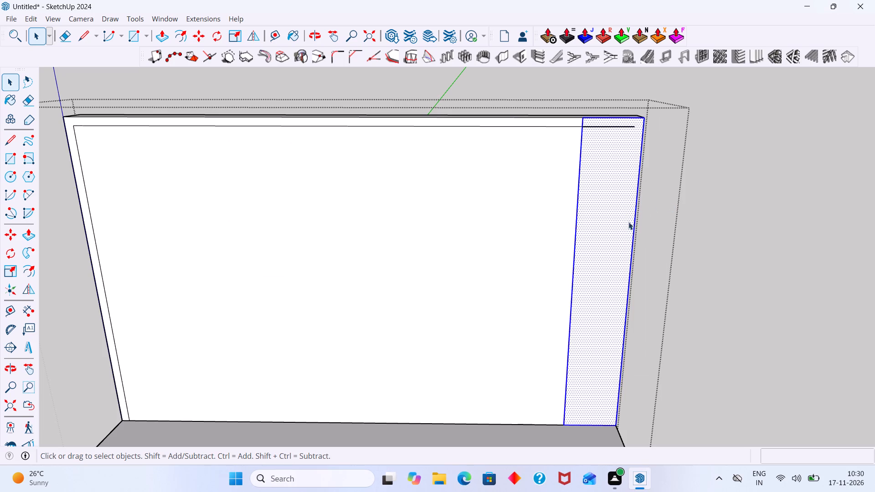
scroll(635, 222, up, 2)
click(633, 225)
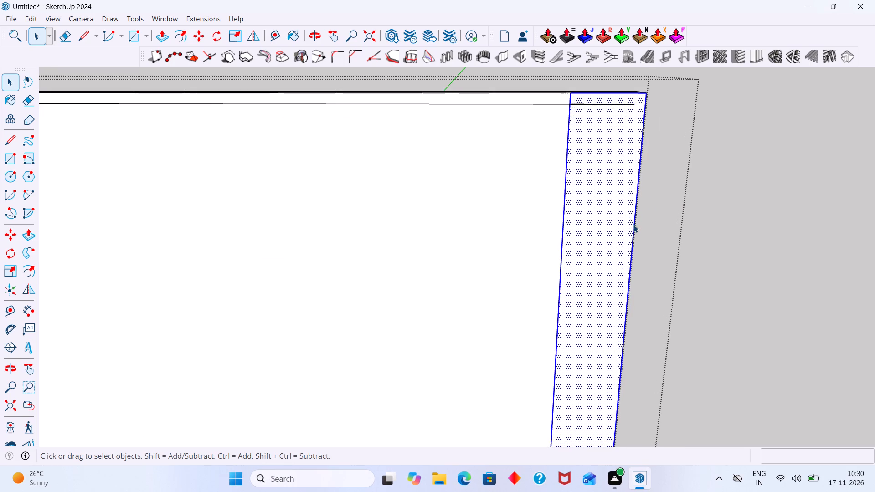
key(m)
double_click(635, 231)
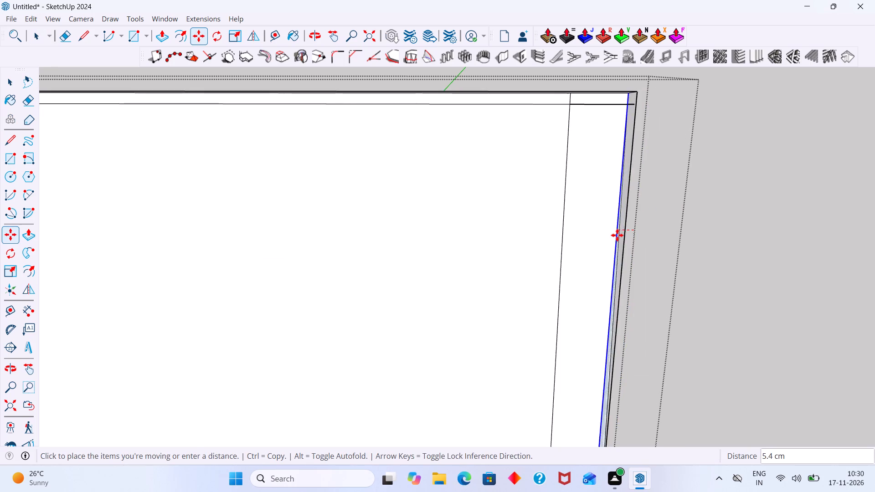
key(Right)
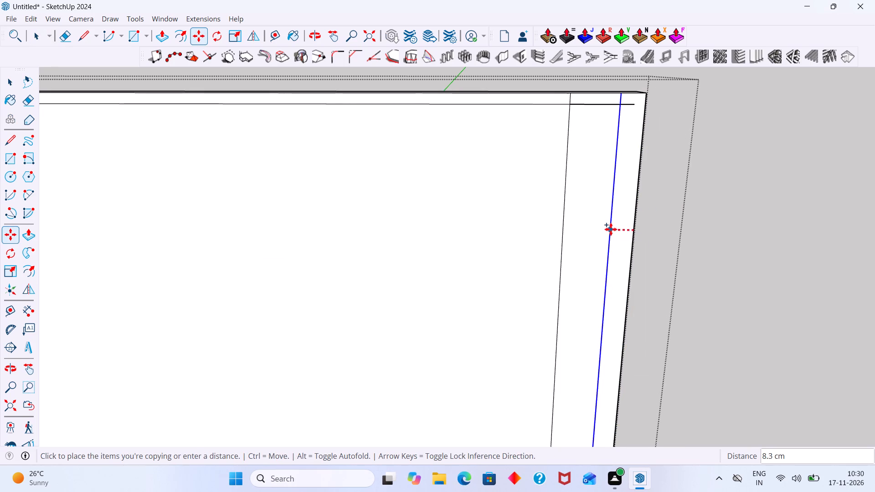
text(18mm)
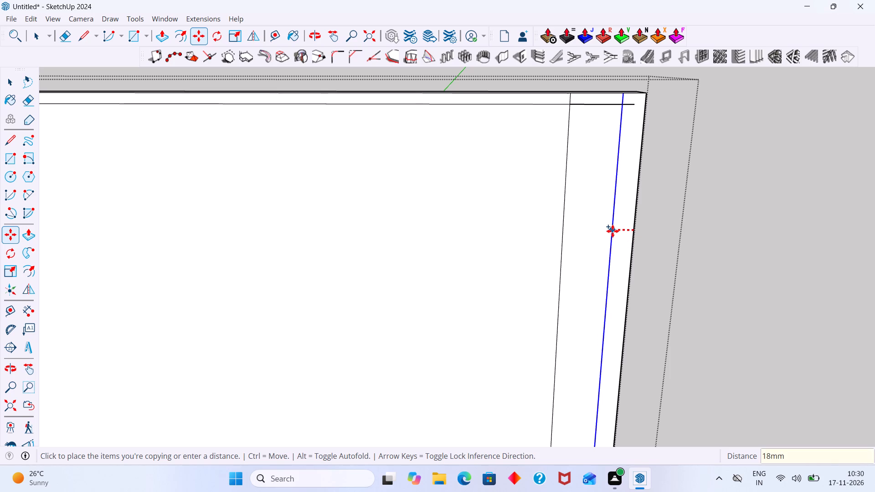
key(Return)
key(space)
click(729, 190)
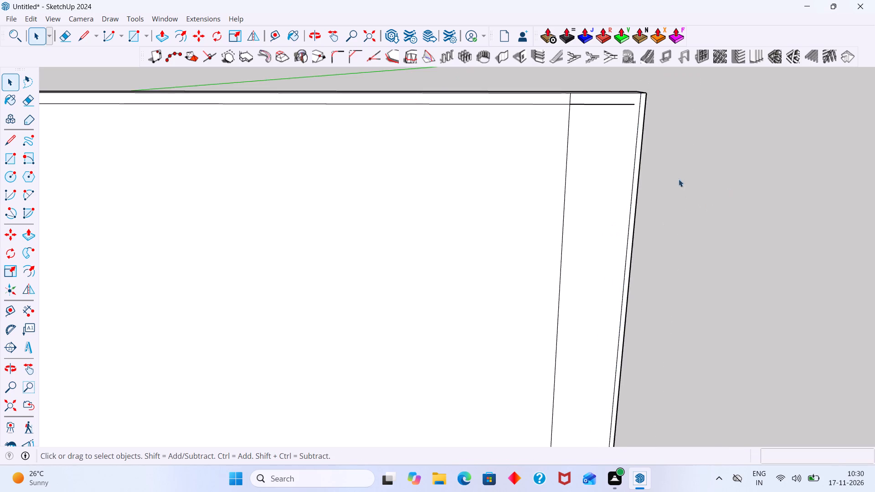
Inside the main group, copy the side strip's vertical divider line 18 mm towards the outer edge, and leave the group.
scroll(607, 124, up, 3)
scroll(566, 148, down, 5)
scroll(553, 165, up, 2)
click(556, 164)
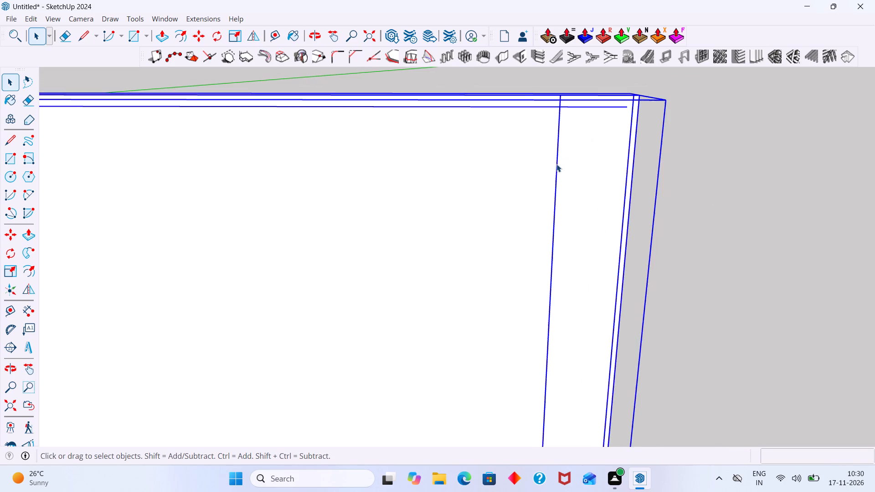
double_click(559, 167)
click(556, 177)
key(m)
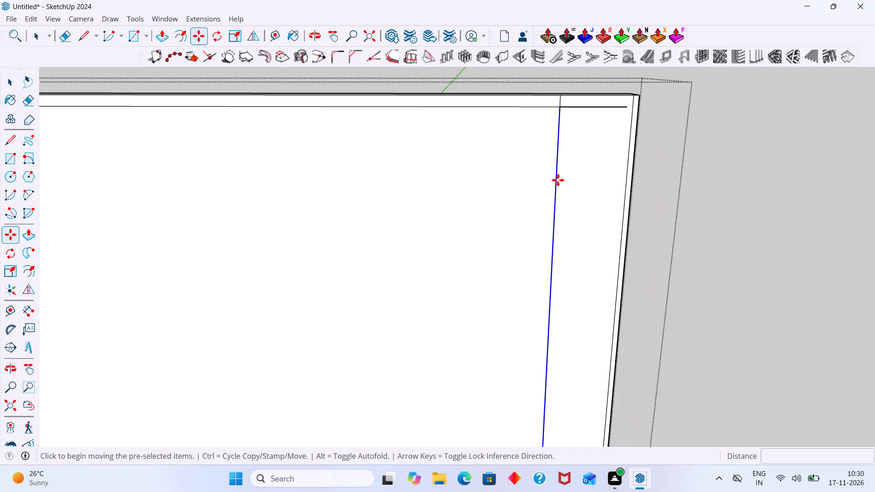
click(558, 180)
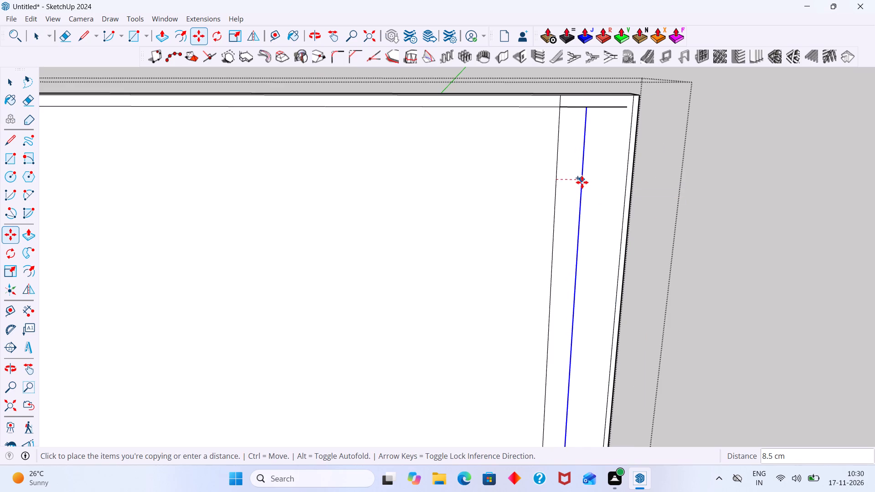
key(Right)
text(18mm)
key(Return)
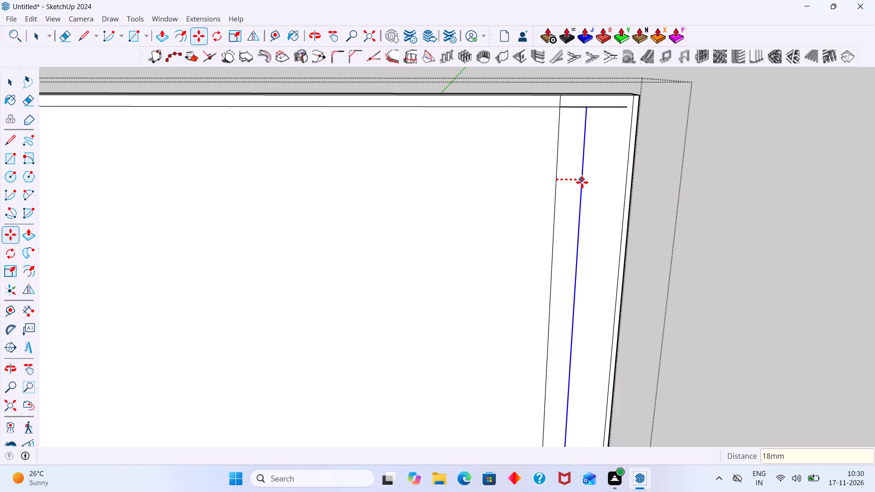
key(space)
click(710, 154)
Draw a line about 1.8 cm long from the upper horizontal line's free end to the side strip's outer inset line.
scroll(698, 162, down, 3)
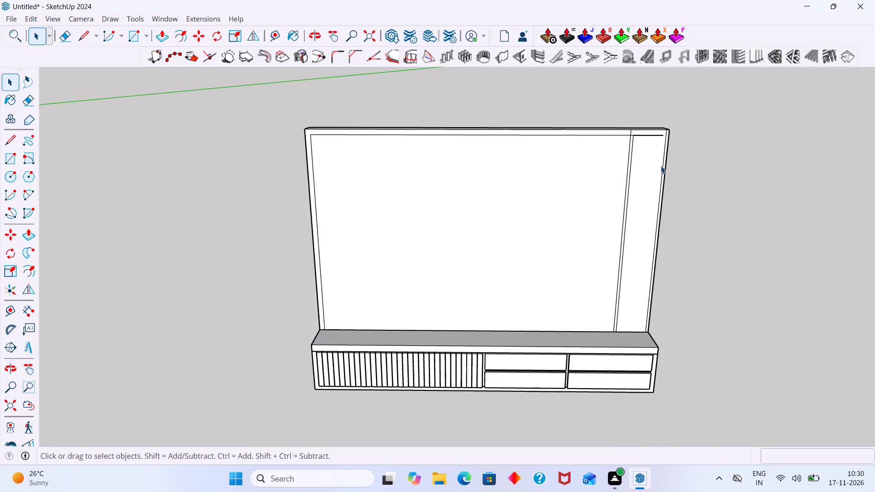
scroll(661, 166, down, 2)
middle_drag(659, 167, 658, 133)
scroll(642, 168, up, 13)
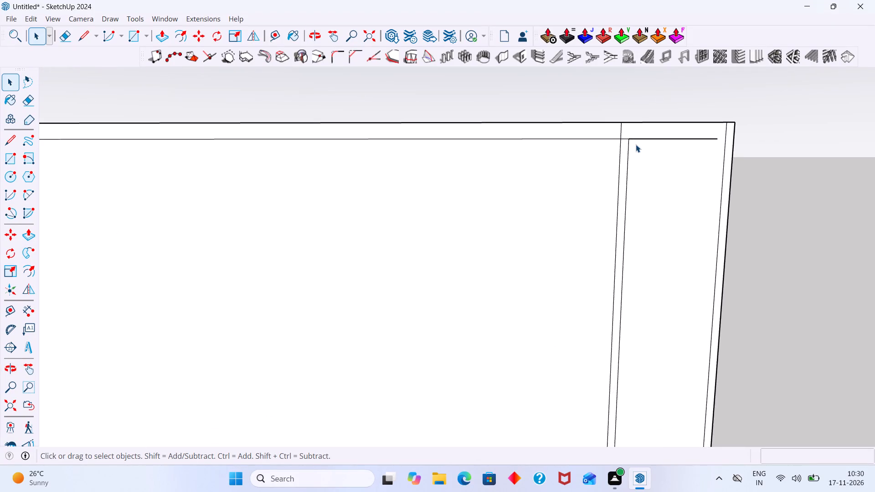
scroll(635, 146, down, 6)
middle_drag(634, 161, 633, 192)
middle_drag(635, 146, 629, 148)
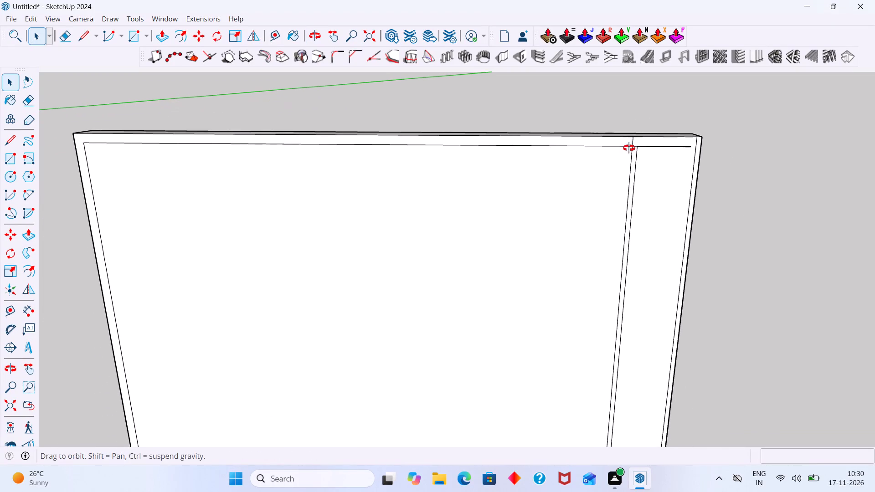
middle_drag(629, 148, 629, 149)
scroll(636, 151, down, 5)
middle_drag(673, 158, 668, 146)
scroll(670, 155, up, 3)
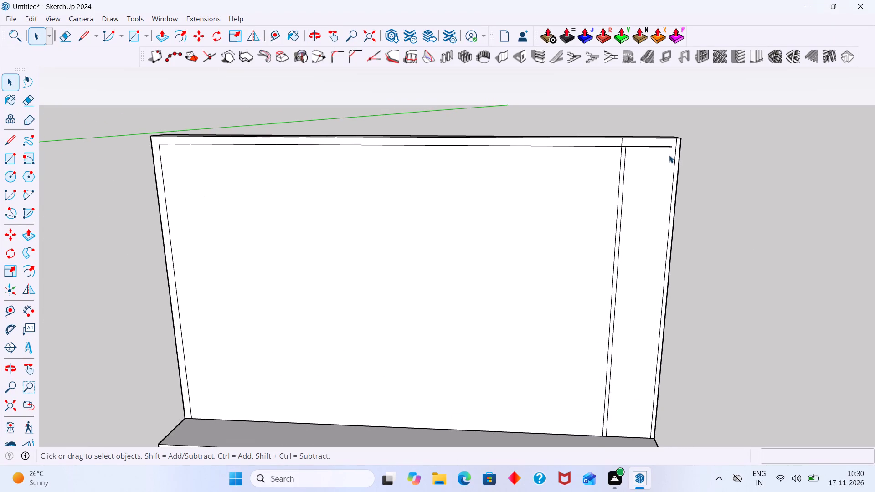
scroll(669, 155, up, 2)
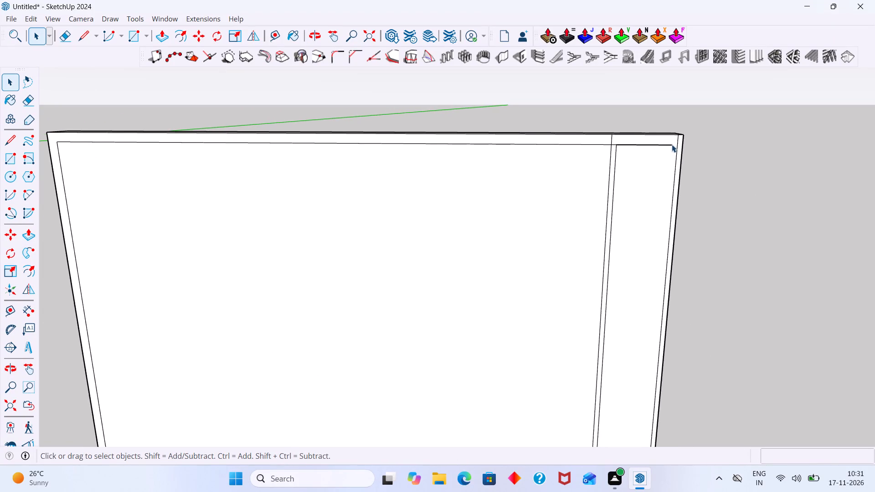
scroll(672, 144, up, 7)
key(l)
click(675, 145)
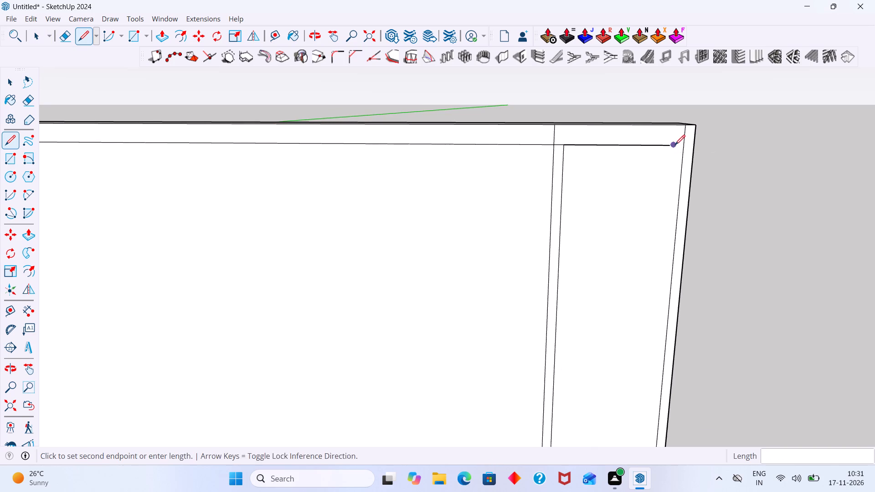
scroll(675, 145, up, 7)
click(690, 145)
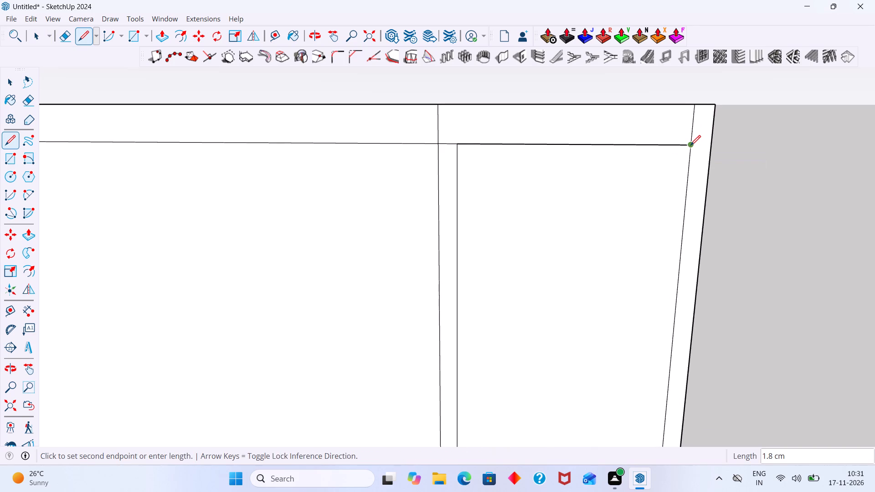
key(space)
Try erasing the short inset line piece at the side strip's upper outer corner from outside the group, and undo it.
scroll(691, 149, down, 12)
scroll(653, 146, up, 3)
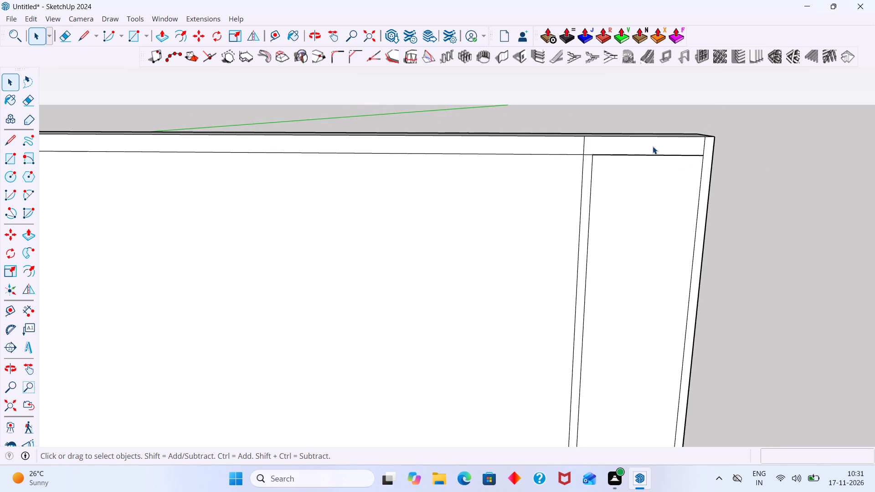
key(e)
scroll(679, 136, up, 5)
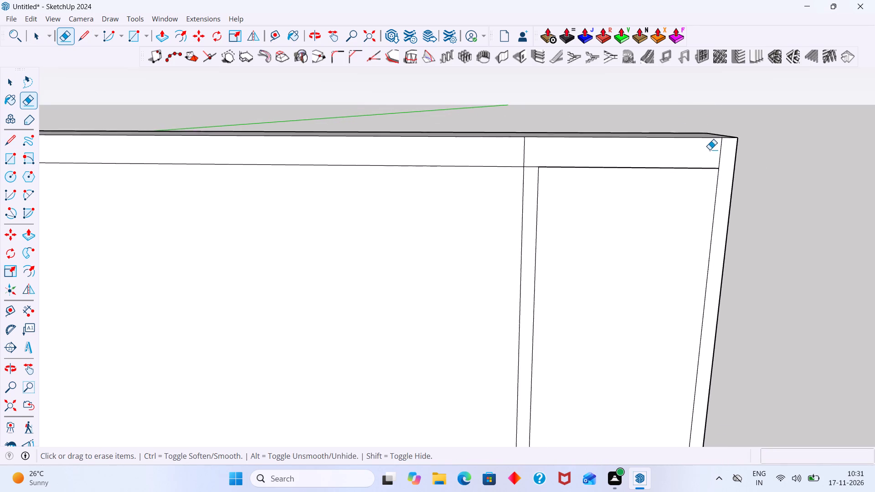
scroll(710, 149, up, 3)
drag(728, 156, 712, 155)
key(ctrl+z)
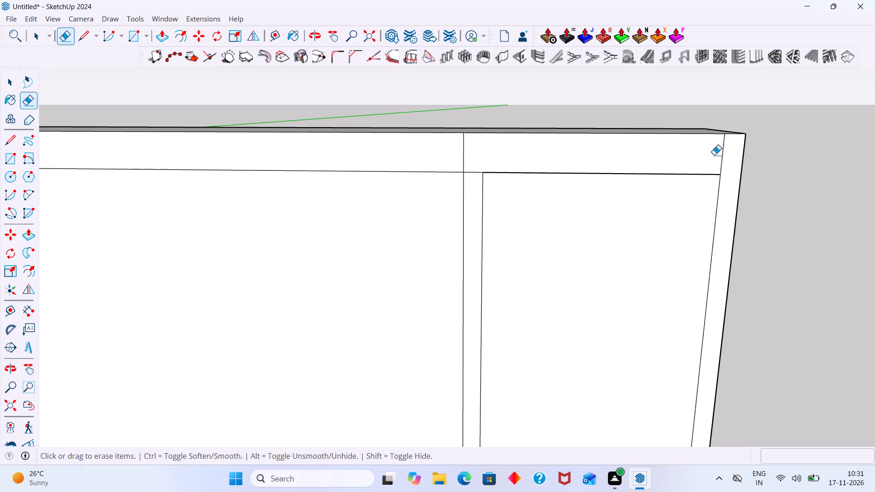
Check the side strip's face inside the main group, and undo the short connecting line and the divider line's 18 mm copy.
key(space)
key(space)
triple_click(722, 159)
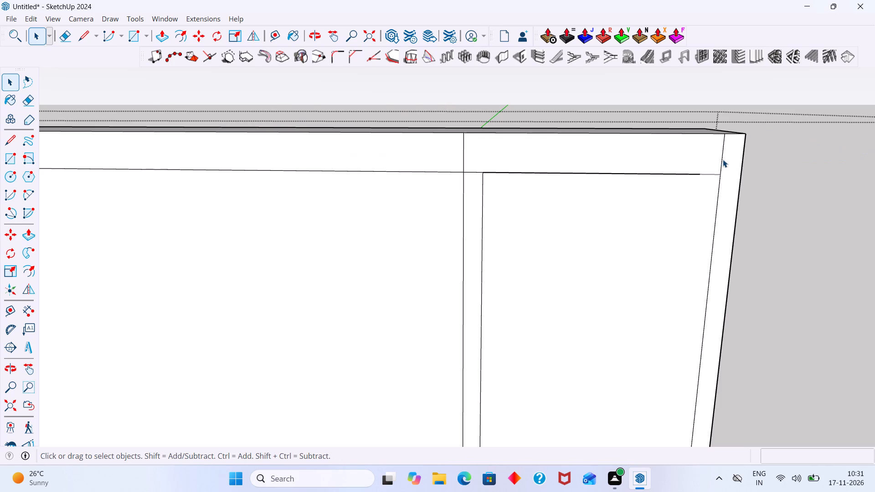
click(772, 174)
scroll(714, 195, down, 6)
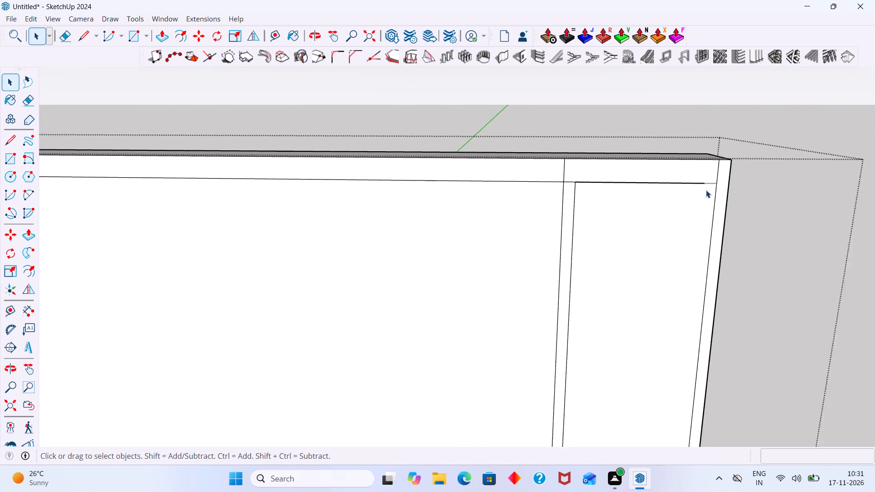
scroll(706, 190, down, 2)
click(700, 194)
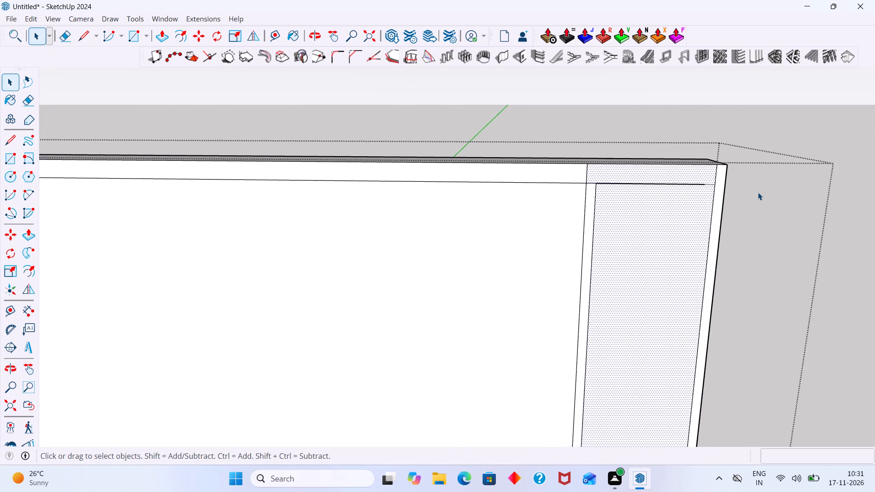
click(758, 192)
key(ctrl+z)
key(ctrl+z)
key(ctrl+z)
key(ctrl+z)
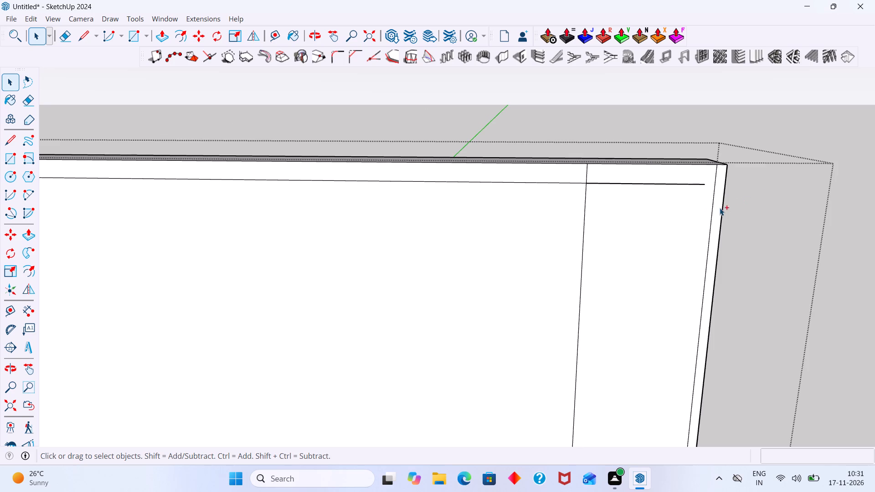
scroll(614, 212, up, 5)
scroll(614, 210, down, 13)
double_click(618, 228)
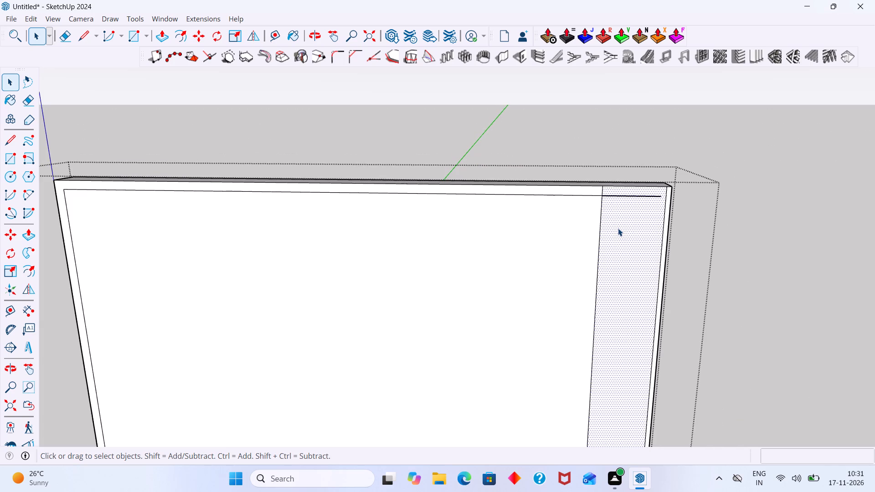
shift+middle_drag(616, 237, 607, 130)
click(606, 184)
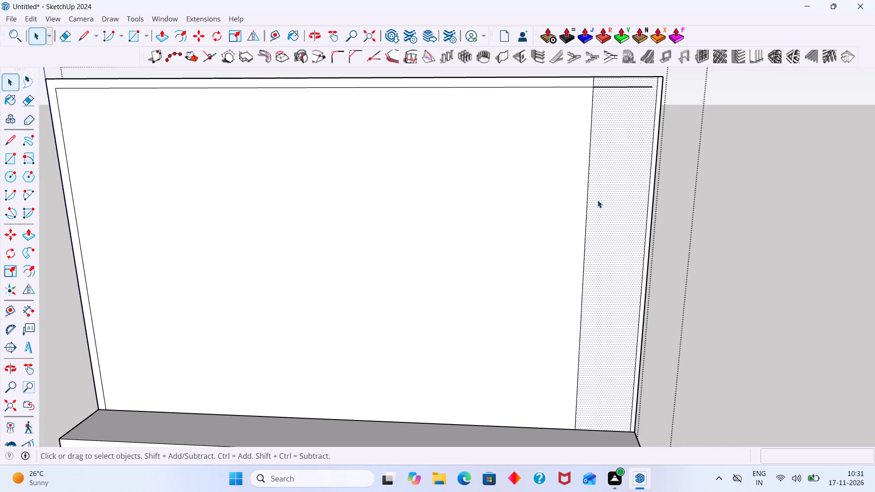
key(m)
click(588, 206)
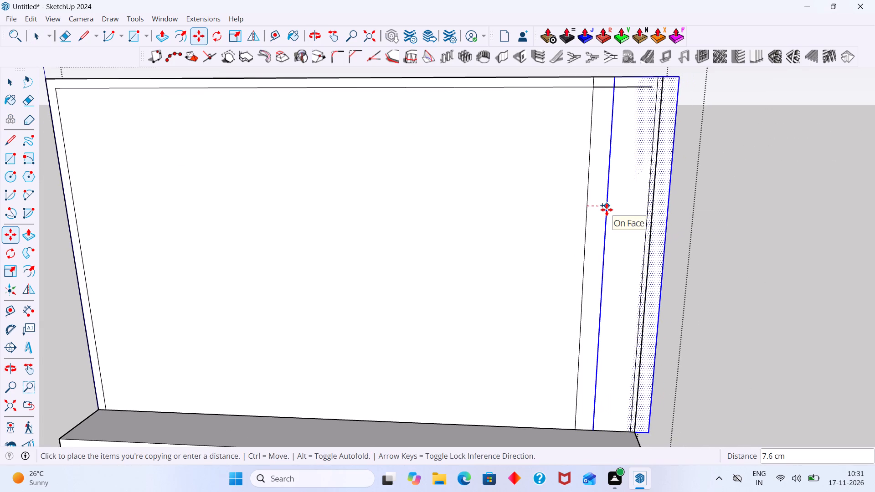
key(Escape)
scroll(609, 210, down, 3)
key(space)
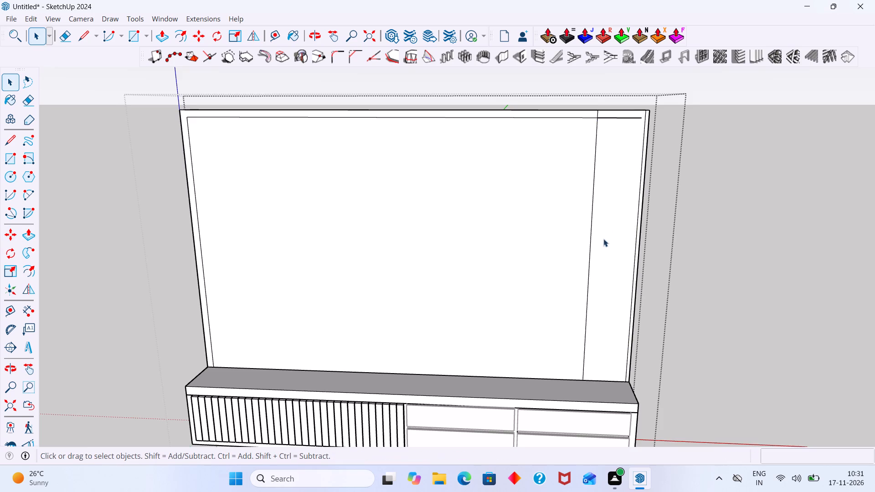
Copy the side strip's vertical divider line 18 mm towards the outer edge again, and leave the group.
scroll(595, 248, up, 3)
click(589, 252)
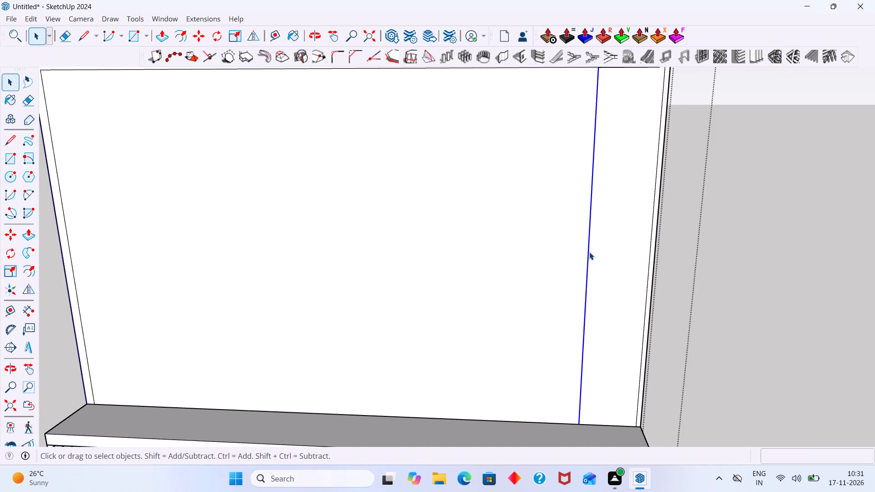
key(m)
click(589, 252)
text(18m)
key(m)
key(Return)
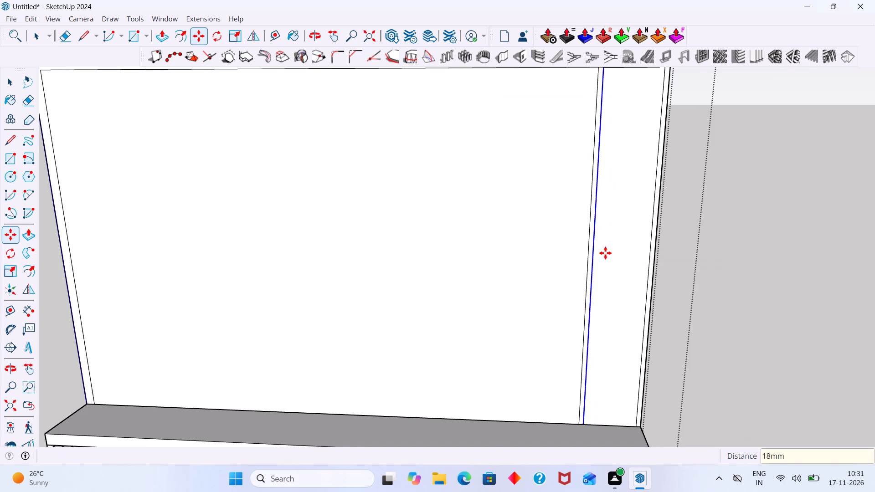
key(space)
click(715, 207)
Inside the main group, erase the short piece of the upper horizontal line between the two closely spaced divider lines.
scroll(651, 176, down, 2)
scroll(623, 89, up, 3)
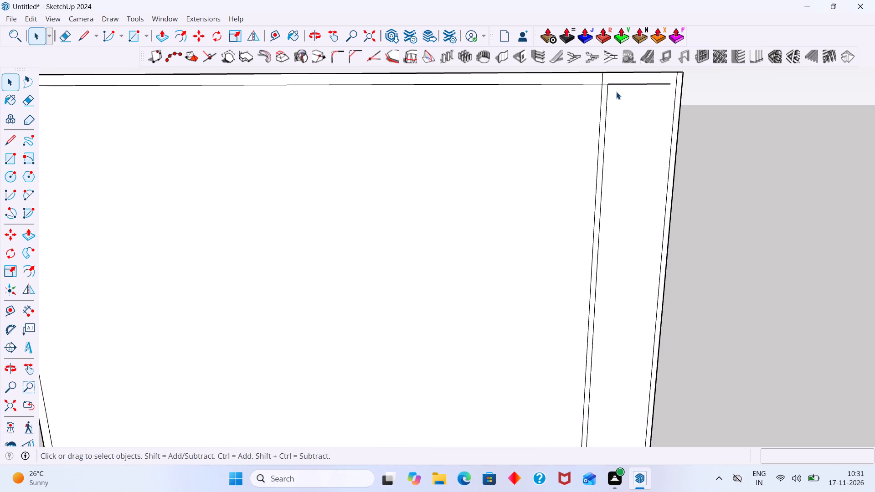
shift+middle_drag(615, 93, 592, 195)
scroll(583, 172, up, 8)
scroll(586, 188, down, 1)
scroll(587, 200, up, 2)
double_click(587, 203)
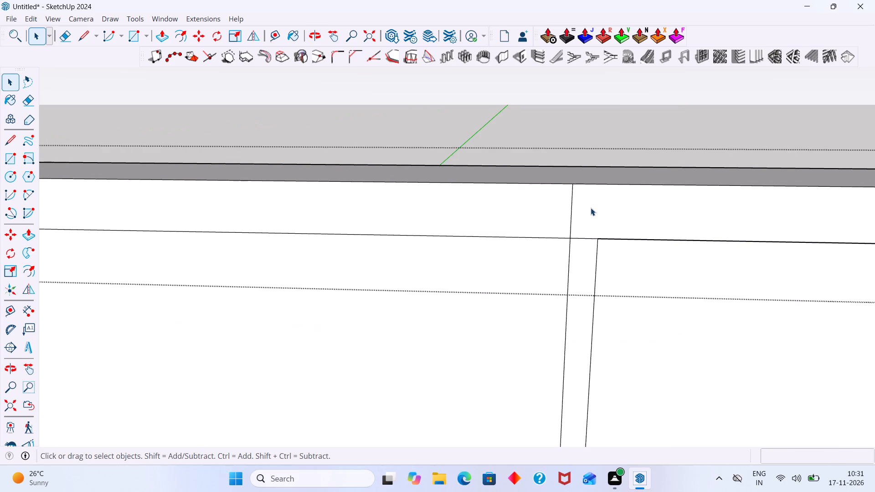
click(591, 208)
key(e)
drag(595, 220, 591, 243)
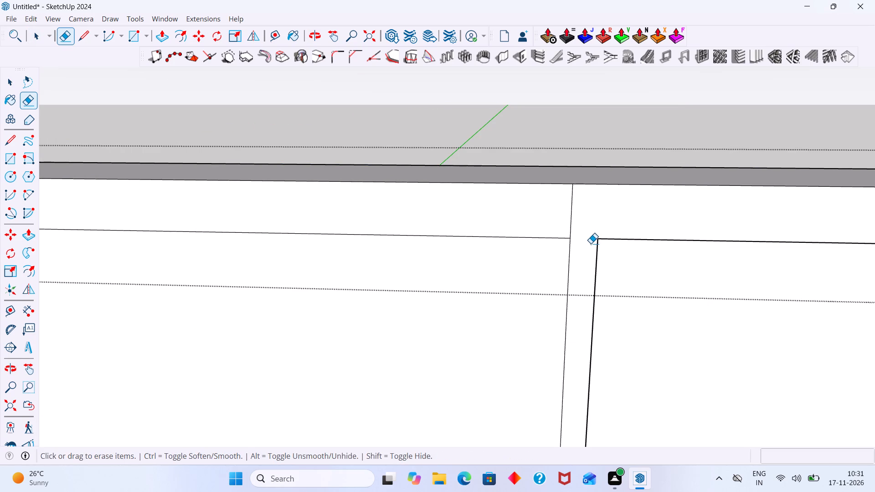
scroll(599, 224, down, 7)
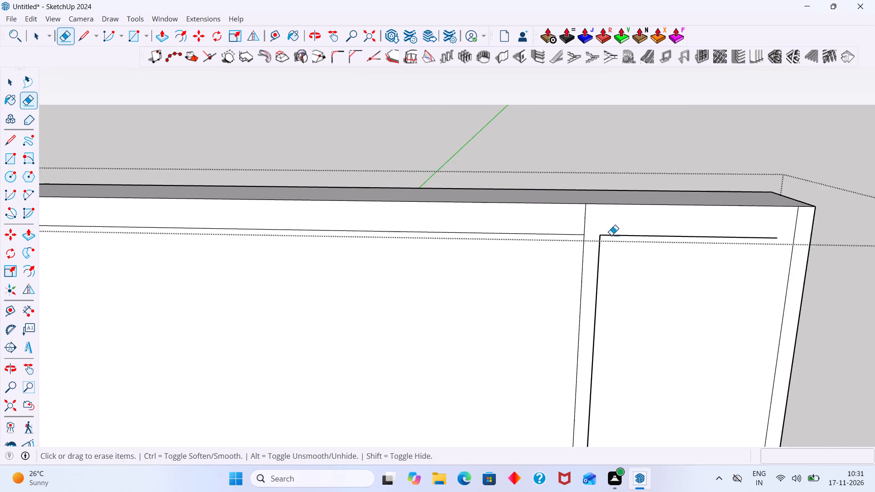
Draw a short line joining the open end of the side strip's inset top line to its outer vertical border line.
scroll(611, 235, down, 2)
middle_drag(610, 236, 535, 155)
scroll(572, 187, down, 5)
middle_drag(583, 205, 574, 105)
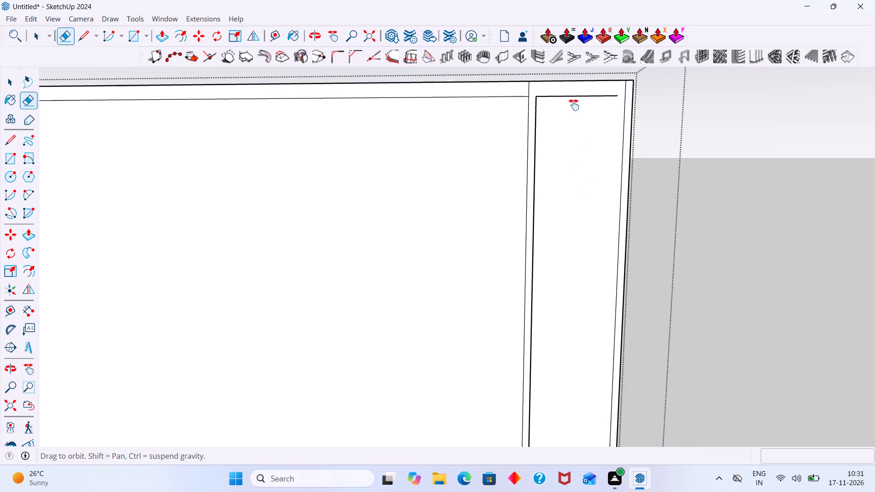
middle_drag(574, 105, 581, 110)
scroll(594, 169, down, 6)
middle_drag(585, 236, 563, 165)
middle_drag(567, 176, 564, 268)
scroll(564, 231, down, 4)
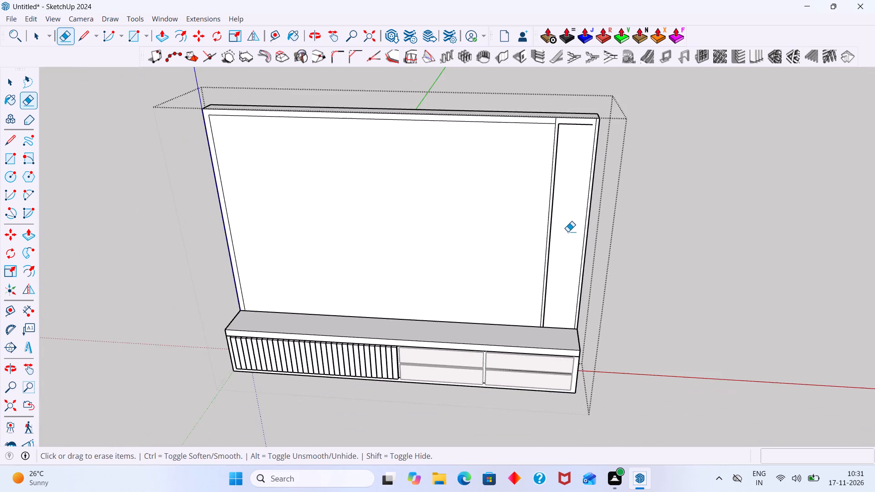
middle_drag(569, 223, 551, 287)
scroll(572, 227, up, 2)
key(space)
scroll(570, 193, up, 8)
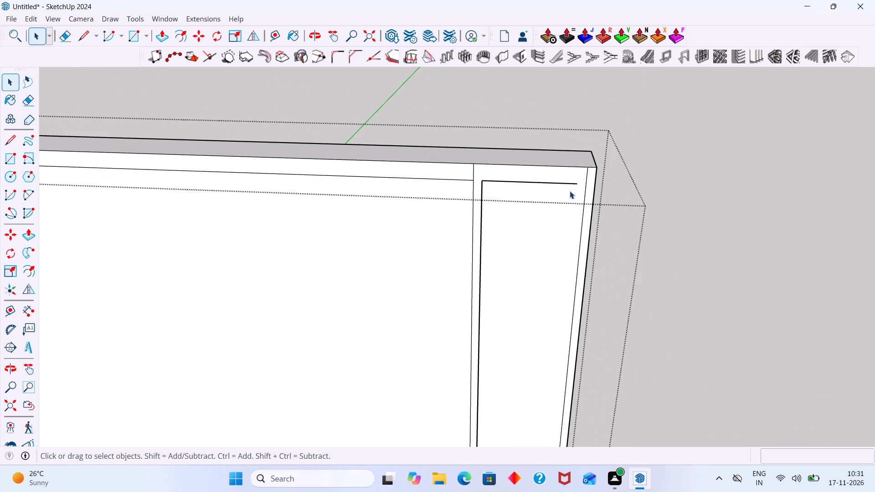
key(l)
scroll(572, 181, up, 8)
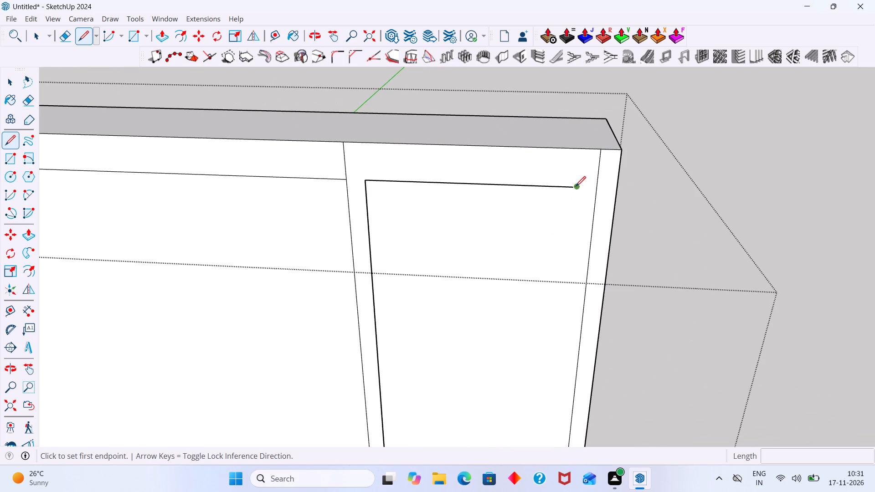
click(576, 186)
click(596, 186)
key(space)
Erase the short piece of the outer vertical border line above the side strip's inset top line.
scroll(628, 186, down, 3)
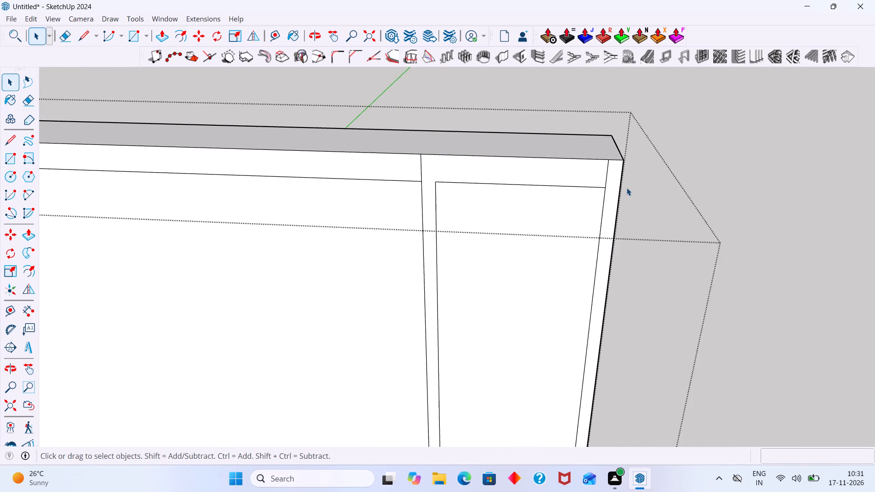
middle_drag(625, 189, 620, 163)
key(e)
scroll(605, 156, up, 7)
drag(620, 203, 596, 203)
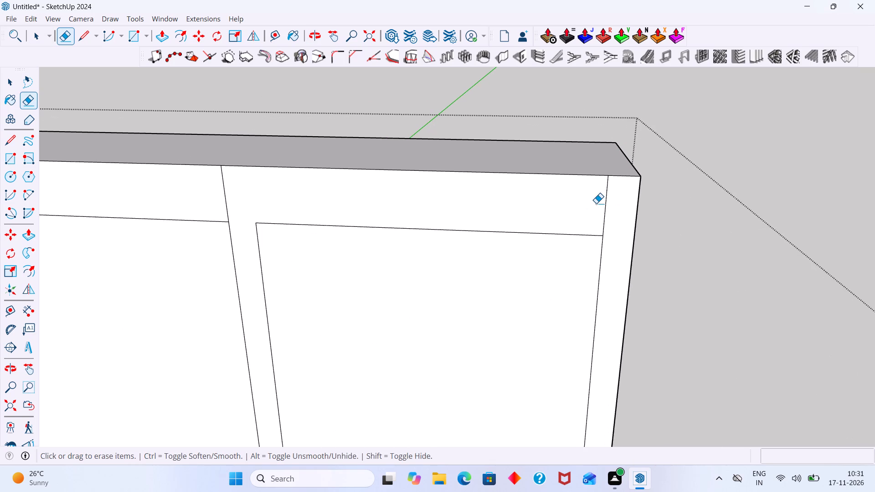
drag(596, 203, 590, 203)
Copy the side strip's bottom edge, where it meets the base cabinet top, 18 mm upwards.
scroll(652, 202, down, 16)
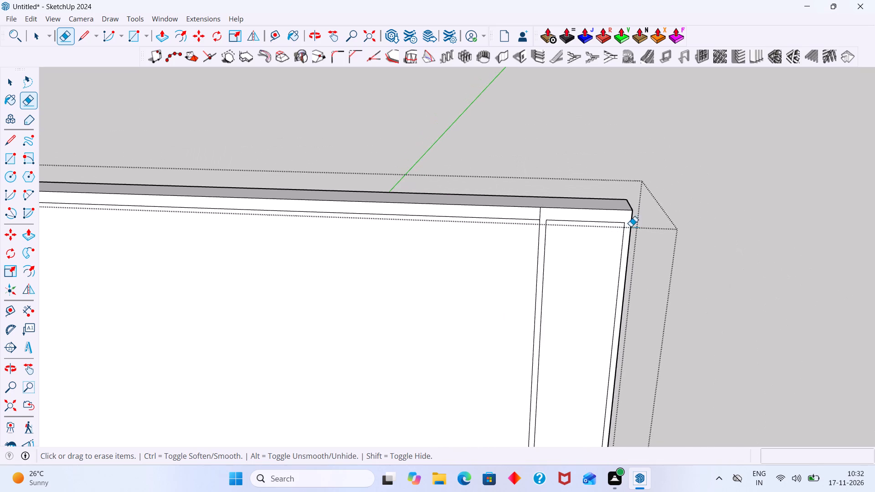
shift+middle_drag(633, 225, 573, 139)
scroll(562, 147, down, 11)
middle_drag(600, 267, 530, 247)
scroll(512, 272, up, 1)
key(space)
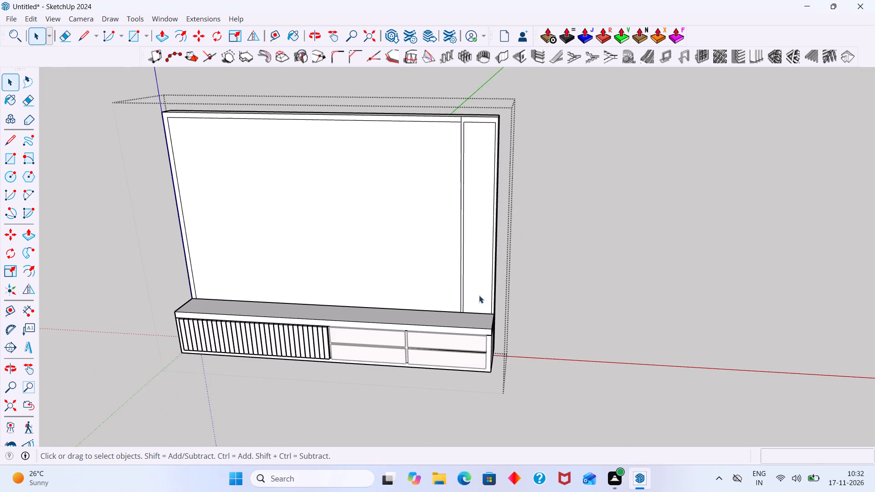
scroll(467, 300, up, 16)
click(485, 336)
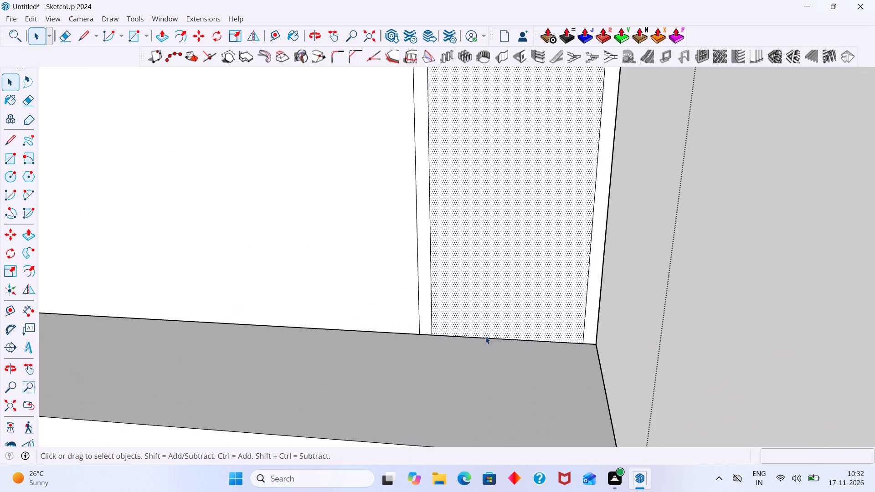
triple_click(486, 337)
triple_click(487, 338)
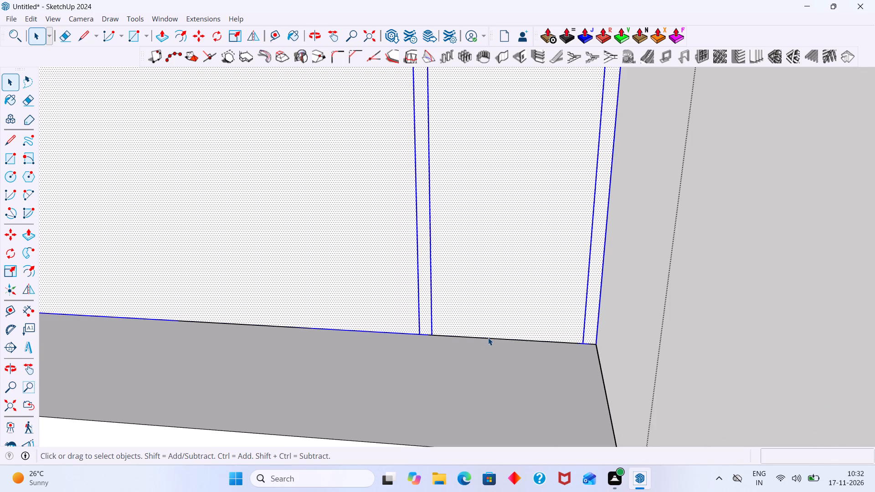
double_click(493, 337)
click(493, 337)
scroll(497, 336, up, 3)
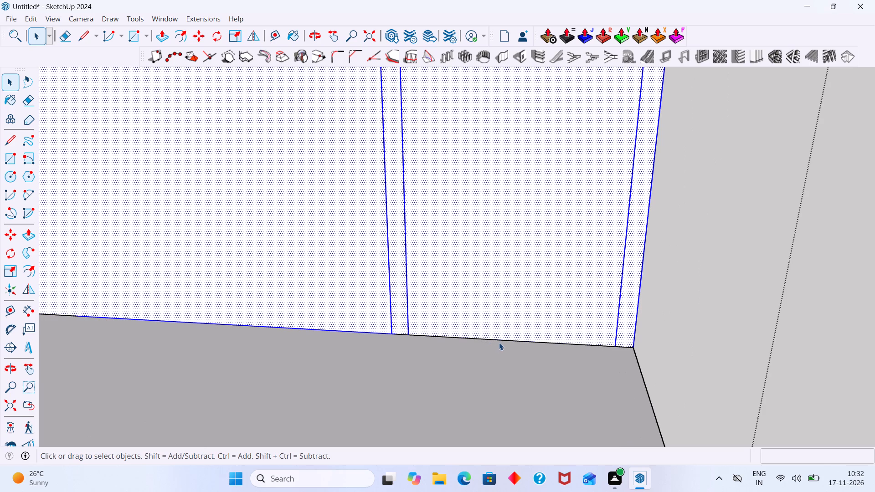
click(501, 340)
click(501, 340)
click(503, 340)
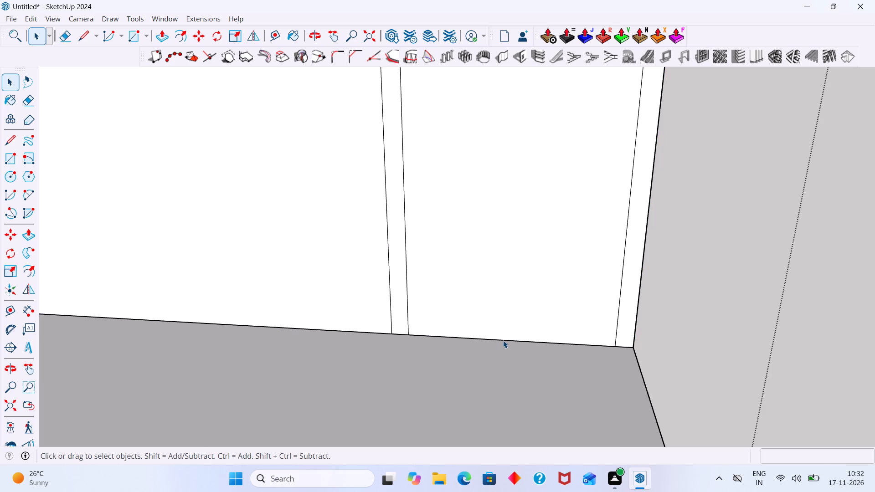
key(m)
click(504, 340)
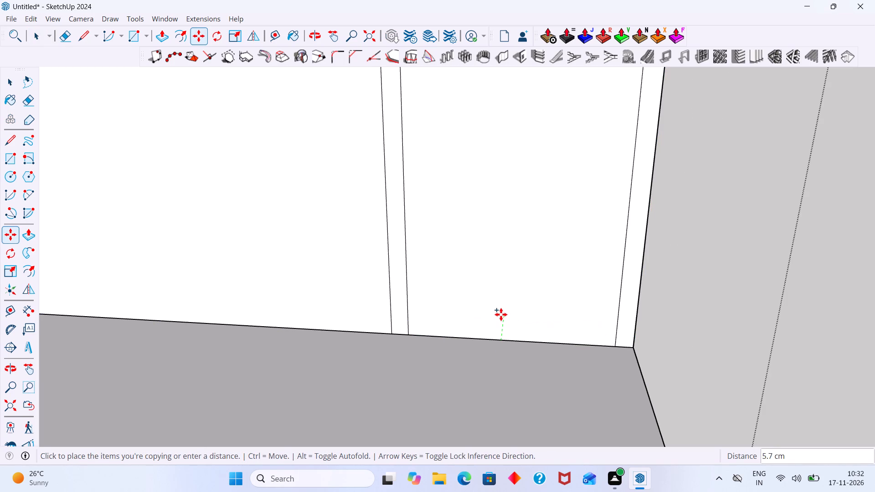
scroll(497, 312, down, 1)
key(Up)
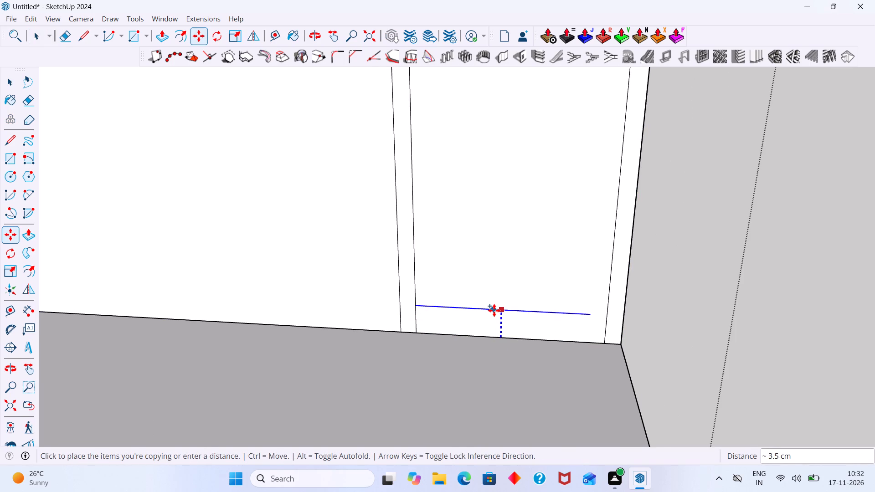
scroll(494, 310, down, 2)
text(18)
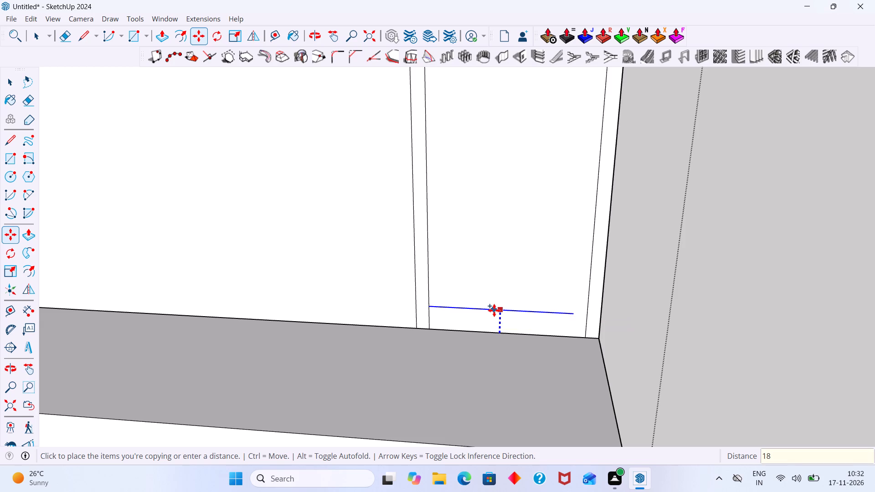
text(mm)
key(Return)
key(space)
drag(768, 193, 774, 193)
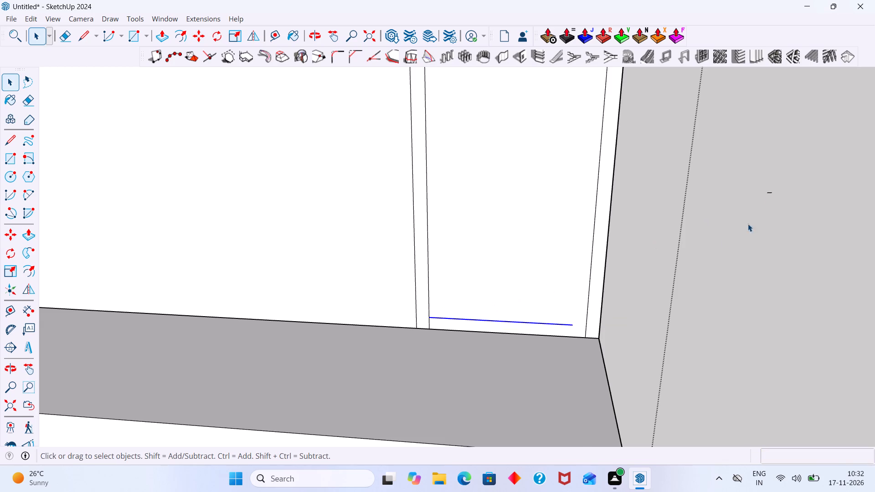
Draw a short line joining the open end of the inset bottom line to the side strip's outer vertical border line.
scroll(690, 261, down, 4)
middle_click(613, 310)
key(l)
scroll(598, 318, up, 3)
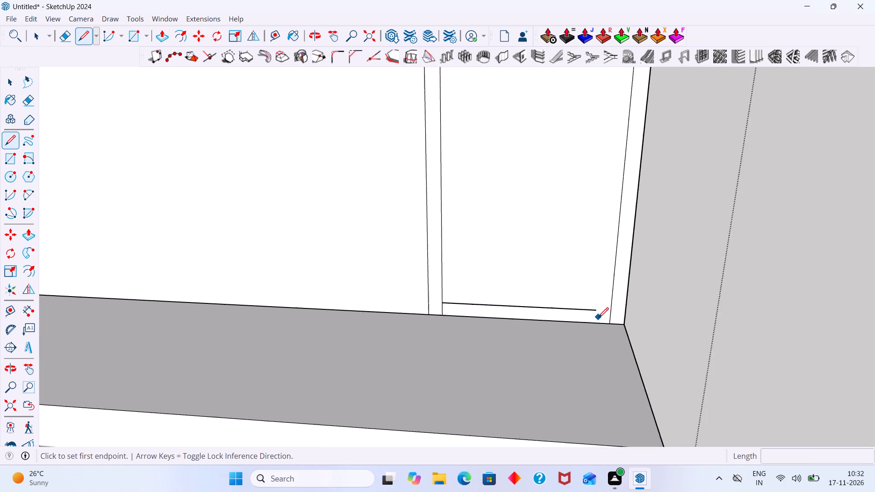
scroll(598, 318, up, 5)
click(591, 305)
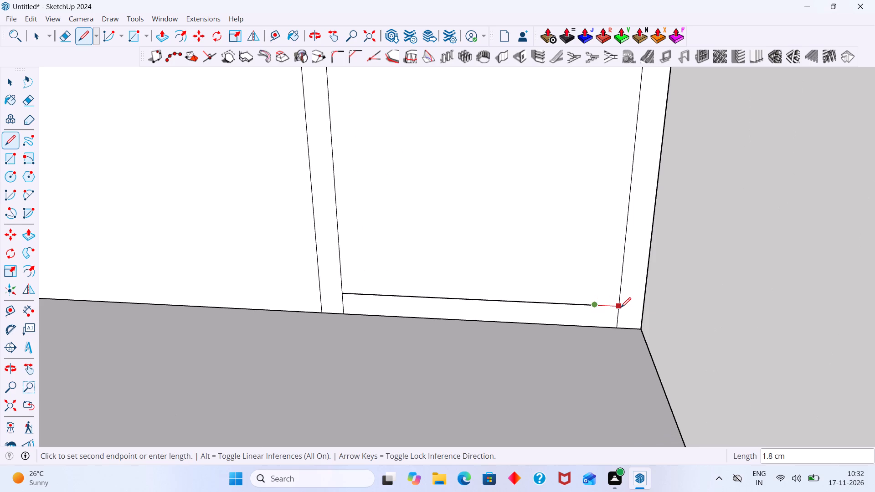
click(621, 307)
key(space)
Erase the two short vertical pieces below the side strip's inset bottom line, and leave the group.
key(e)
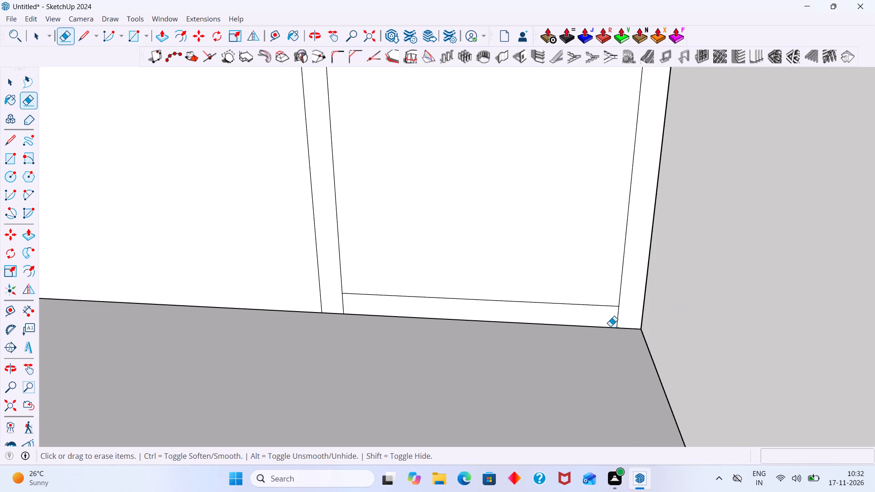
scroll(609, 326, up, 6)
drag(633, 310, 561, 313)
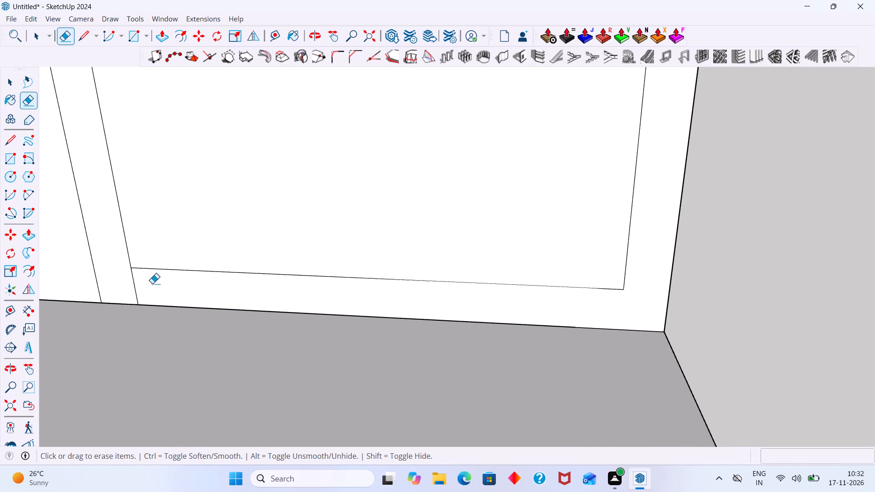
drag(150, 285, 103, 279)
scroll(149, 281, down, 20)
scroll(149, 281, down, 3)
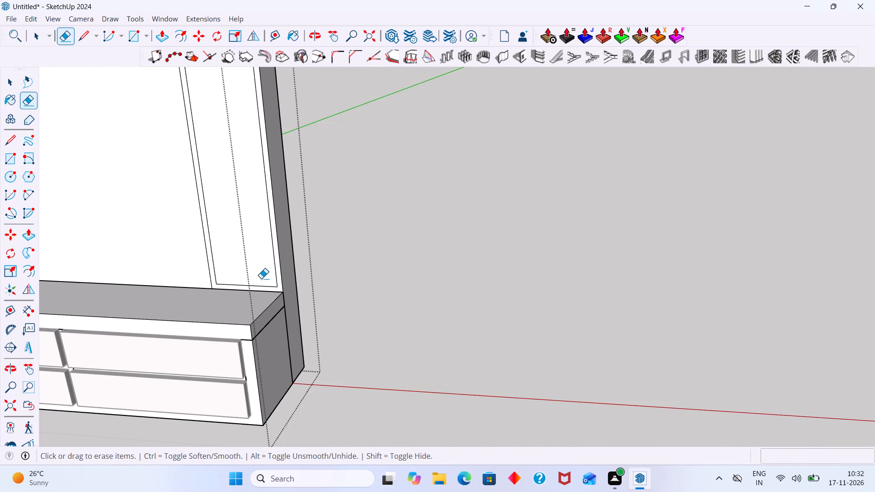
key(space)
click(514, 197)
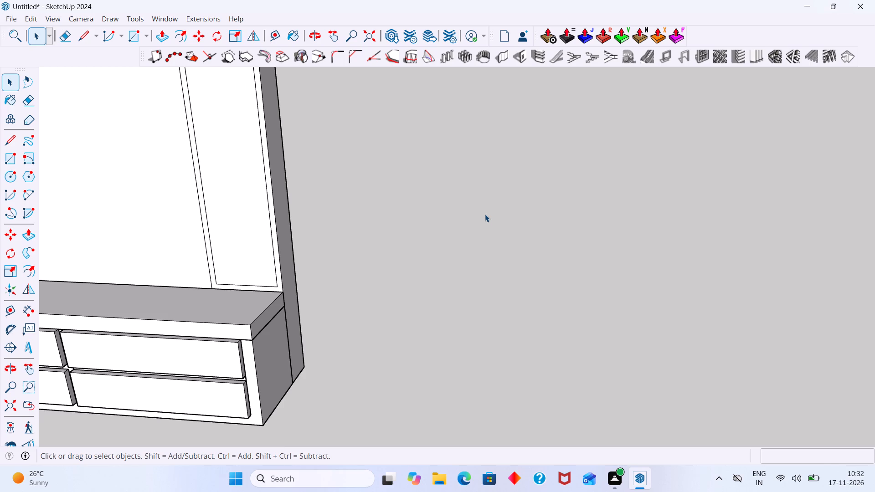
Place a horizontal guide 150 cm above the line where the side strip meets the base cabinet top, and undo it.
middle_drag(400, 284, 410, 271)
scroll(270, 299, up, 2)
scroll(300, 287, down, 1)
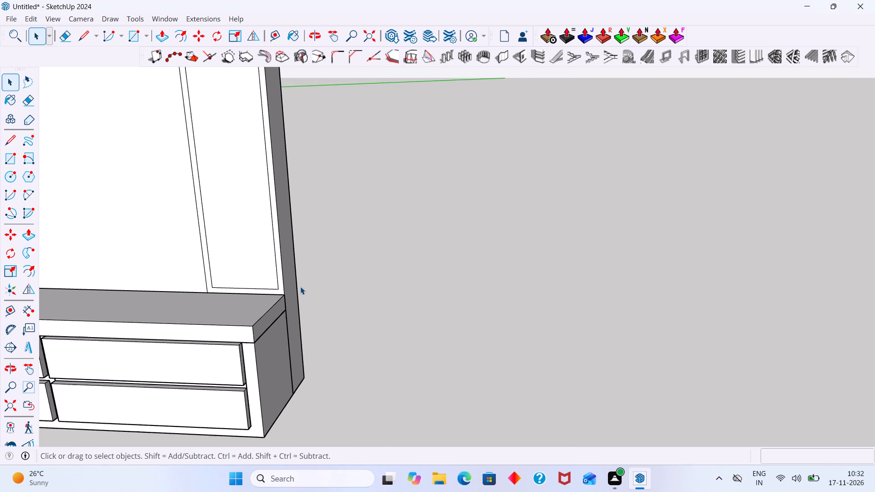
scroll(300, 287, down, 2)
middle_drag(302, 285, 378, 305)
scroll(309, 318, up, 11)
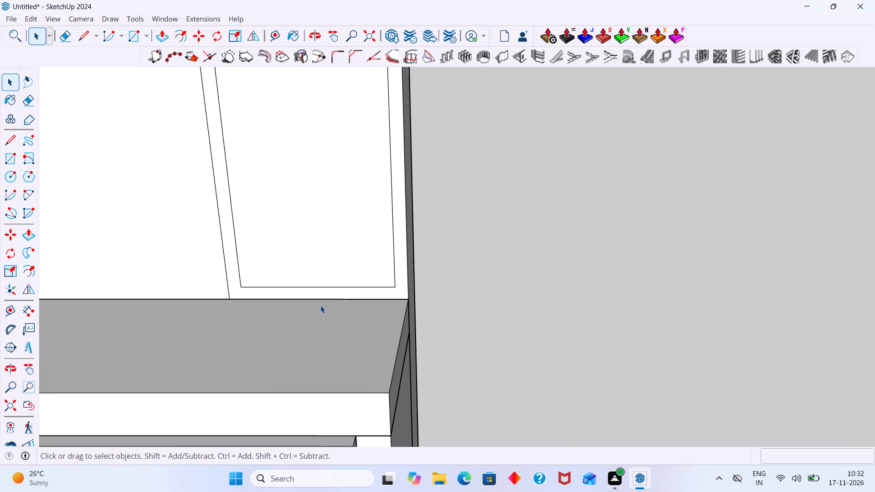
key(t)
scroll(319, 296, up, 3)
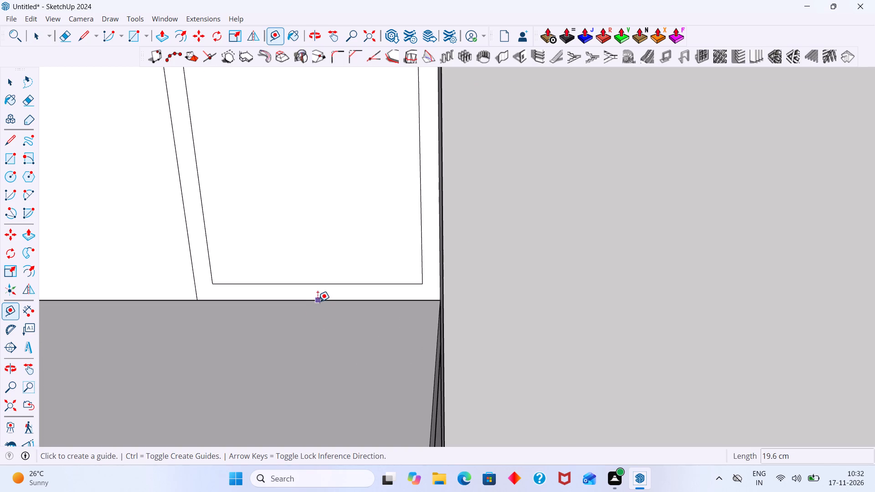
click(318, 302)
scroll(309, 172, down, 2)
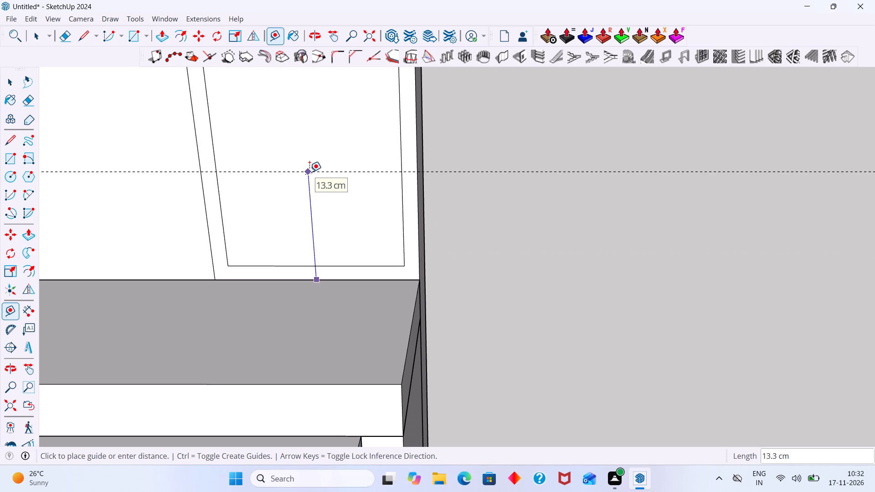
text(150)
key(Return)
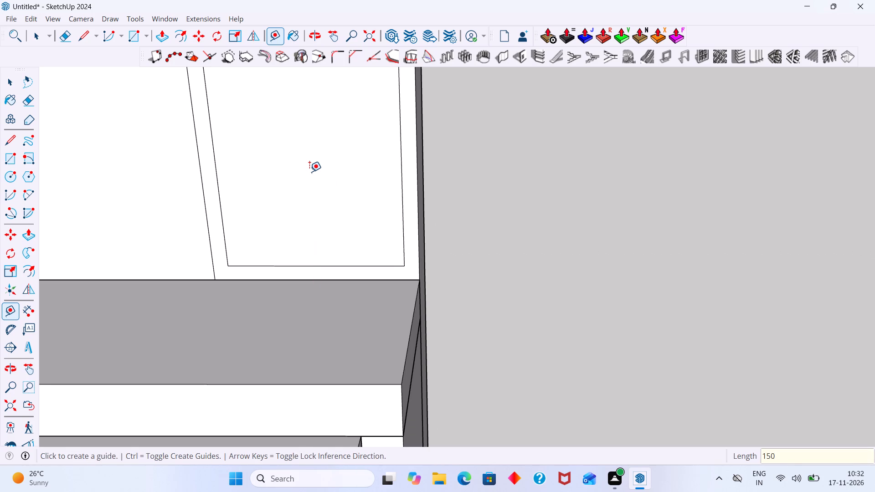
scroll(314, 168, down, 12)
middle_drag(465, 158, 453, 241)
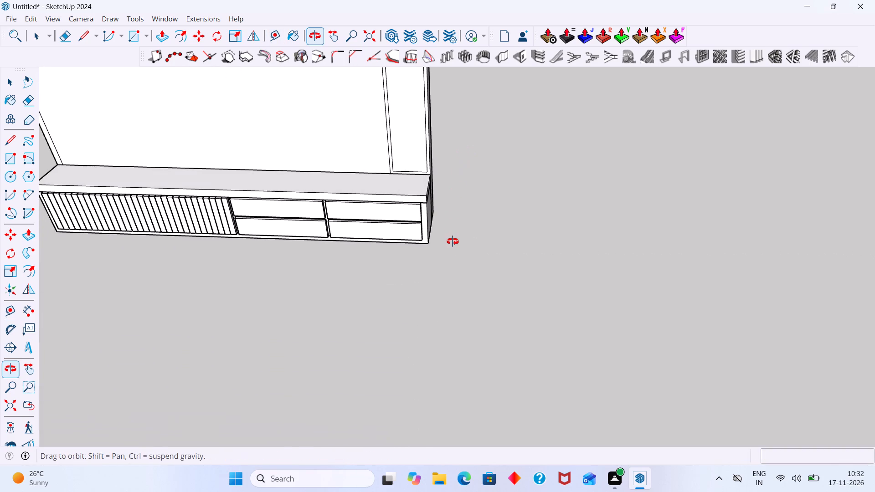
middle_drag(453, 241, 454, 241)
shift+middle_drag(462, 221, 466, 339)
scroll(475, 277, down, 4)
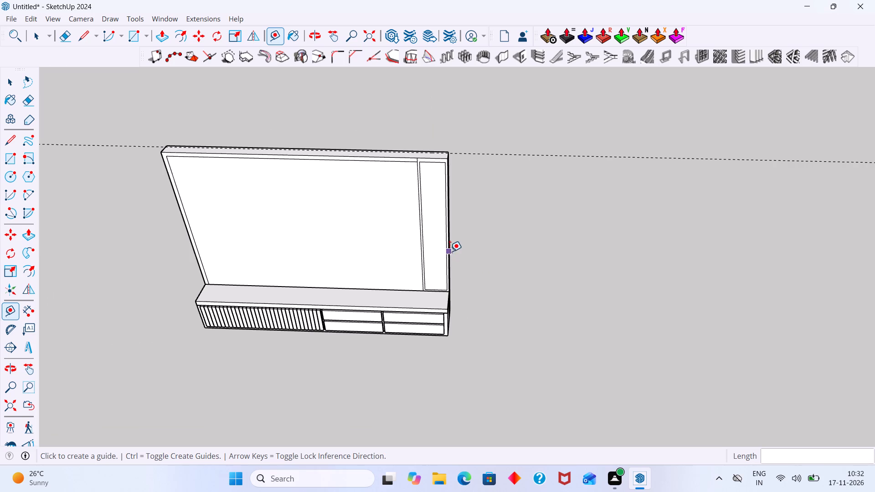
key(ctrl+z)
Place a horizontal guide 150 cm above the side strip's bottom edge at the base cabinet top.
scroll(431, 279, up, 9)
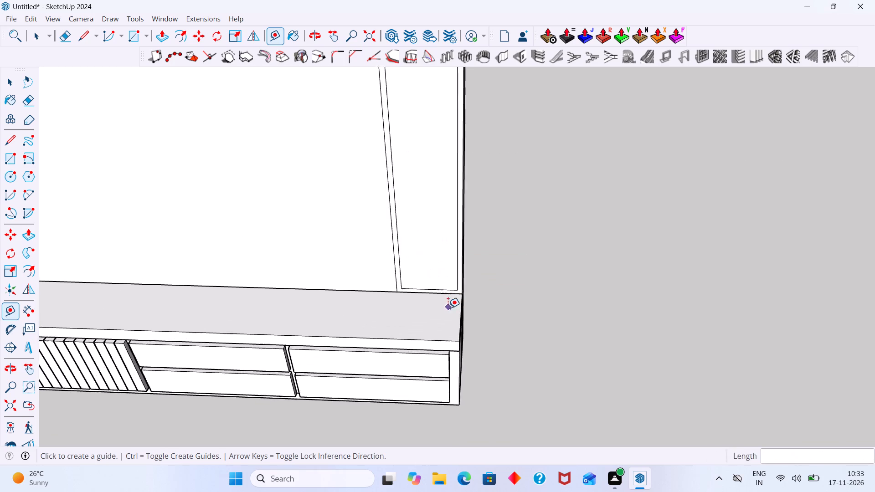
scroll(448, 308, up, 8)
click(432, 283)
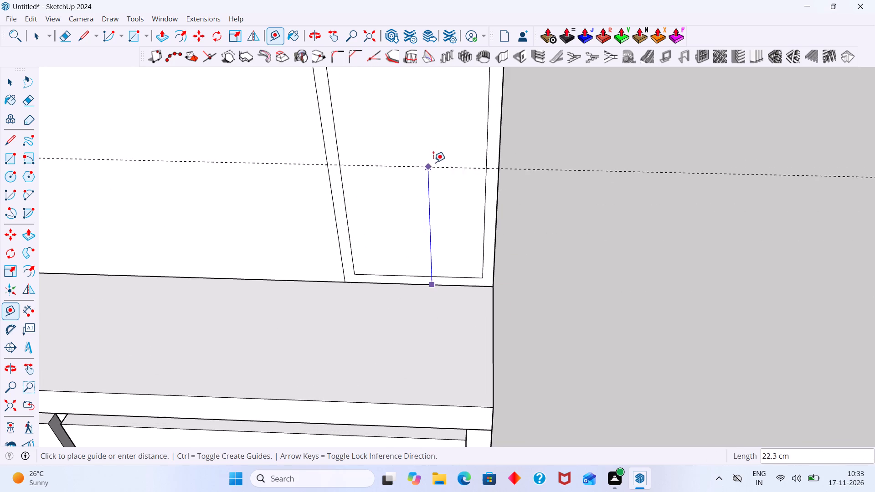
text(150)
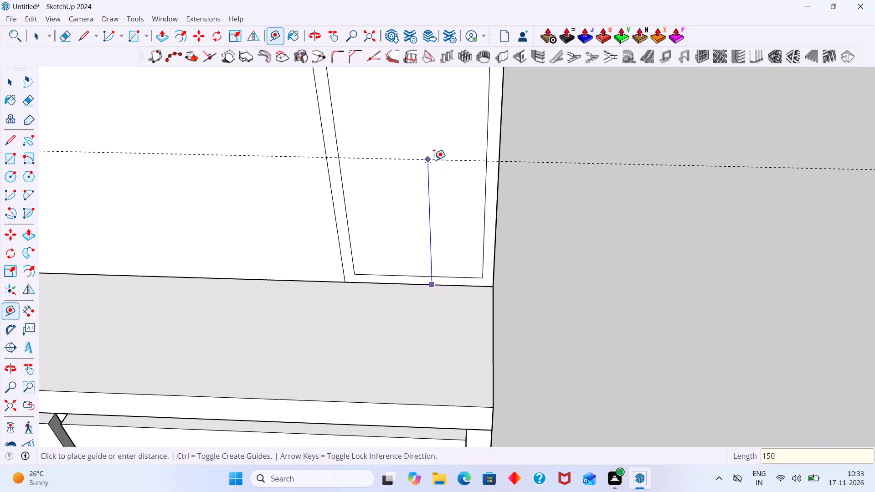
key(Return)
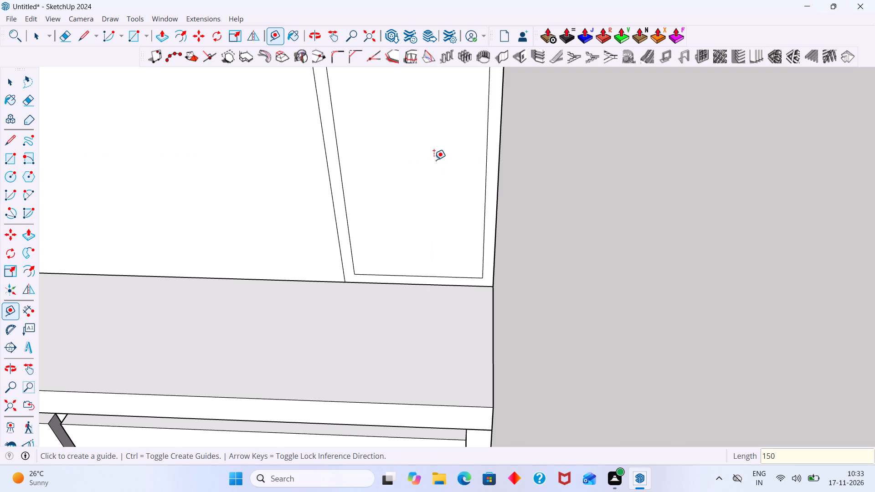
scroll(453, 161, down, 15)
shift+middle_drag(527, 174, 485, 208)
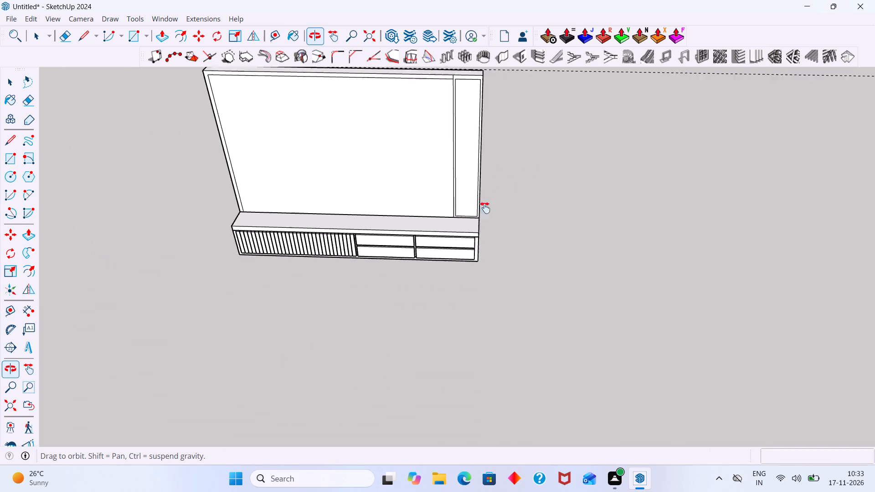
Examine where the 150 cm guide falls relative to the back panel's top edge and the side strip.
shift+middle_drag(485, 208, 431, 307)
scroll(417, 201, up, 16)
scroll(381, 228, down, 3)
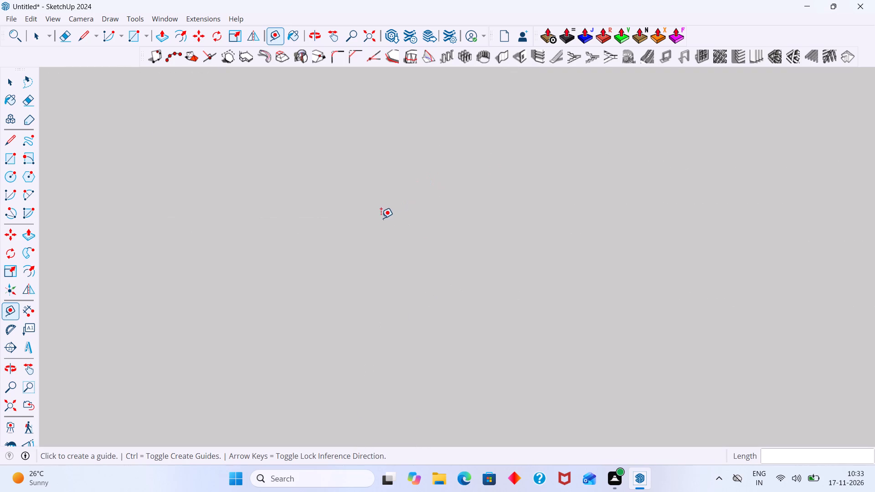
scroll(381, 218, down, 6)
middle_drag(388, 249, 388, 113)
middle_drag(365, 215, 327, 257)
key(space)
scroll(325, 241, up, 4)
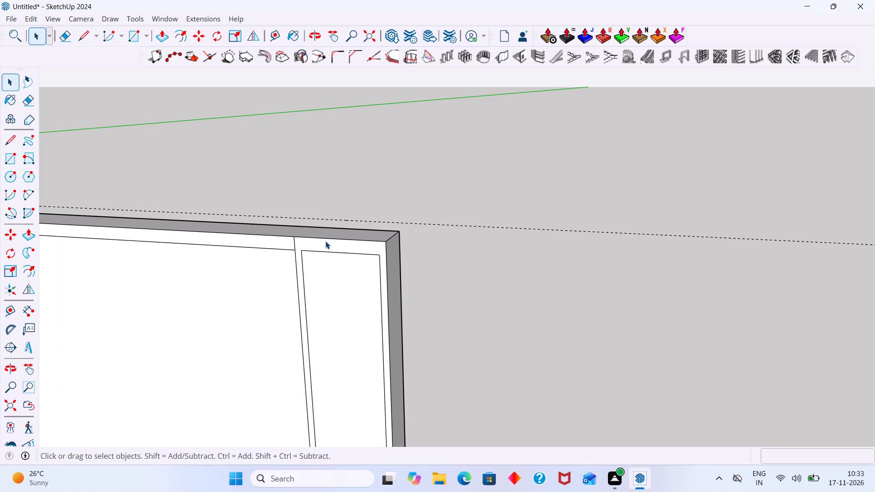
scroll(330, 240, up, 6)
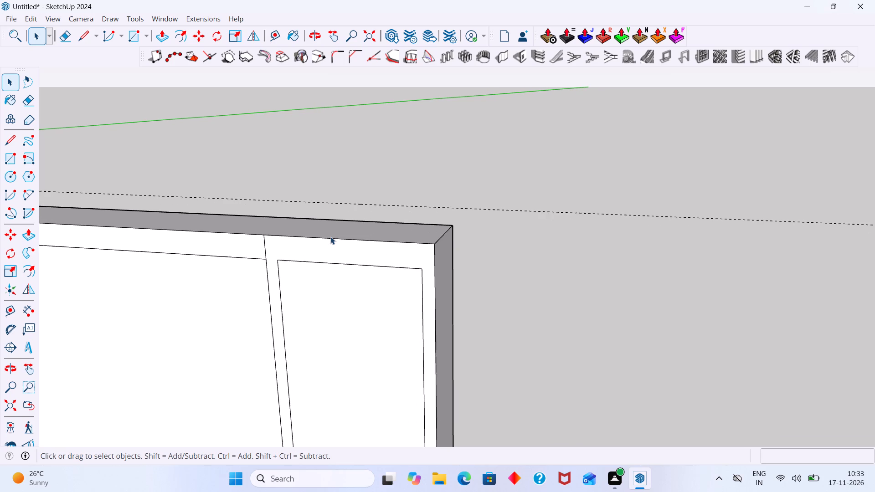
scroll(324, 236, down, 17)
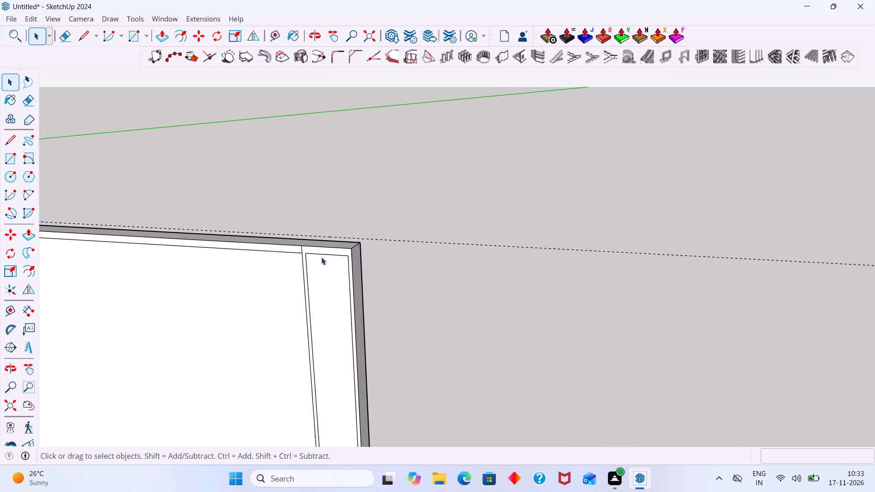
scroll(321, 257, down, 12)
middle_drag(324, 272, 414, 276)
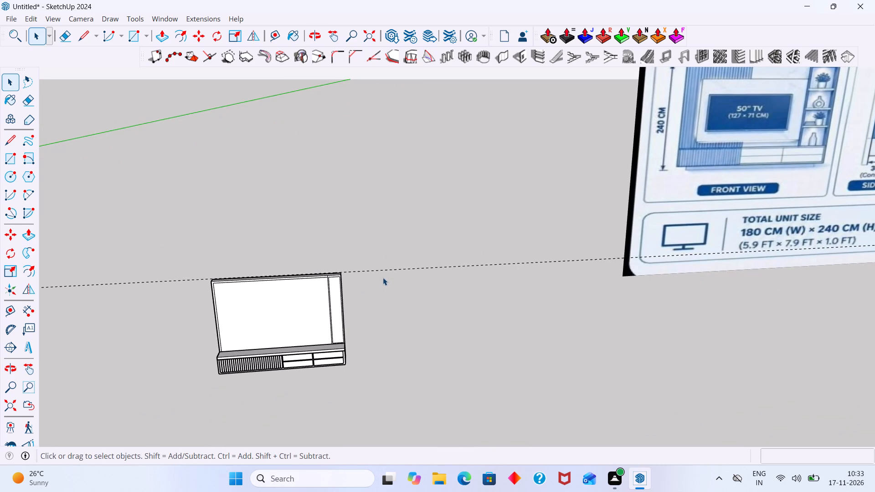
middle_drag(304, 293, 234, 328)
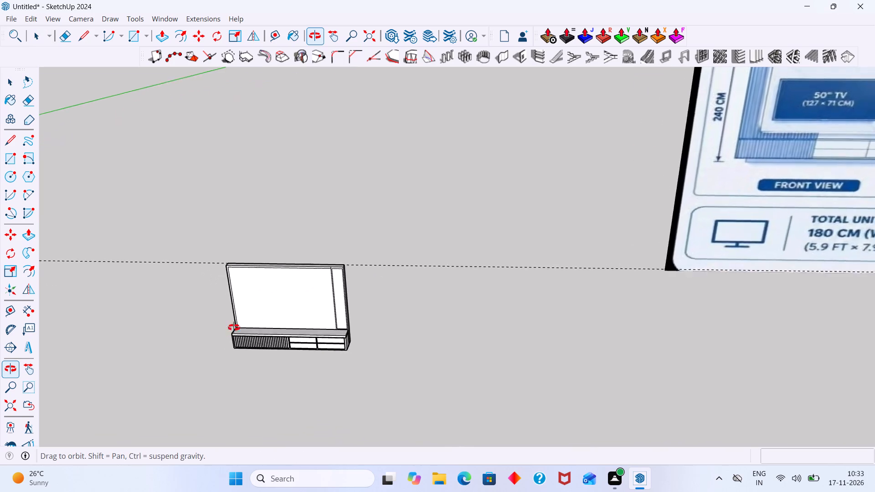
middle_drag(234, 328, 196, 340)
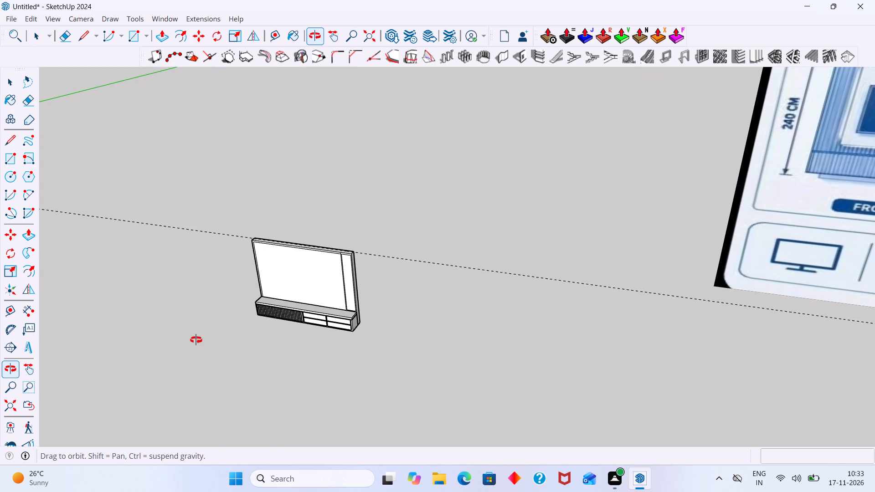
middle_drag(196, 340, 196, 340)
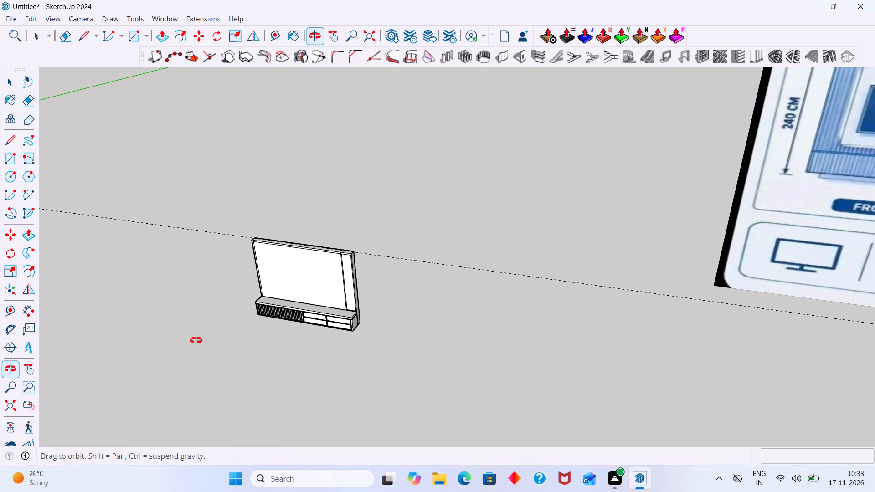
middle_drag(196, 340, 261, 324)
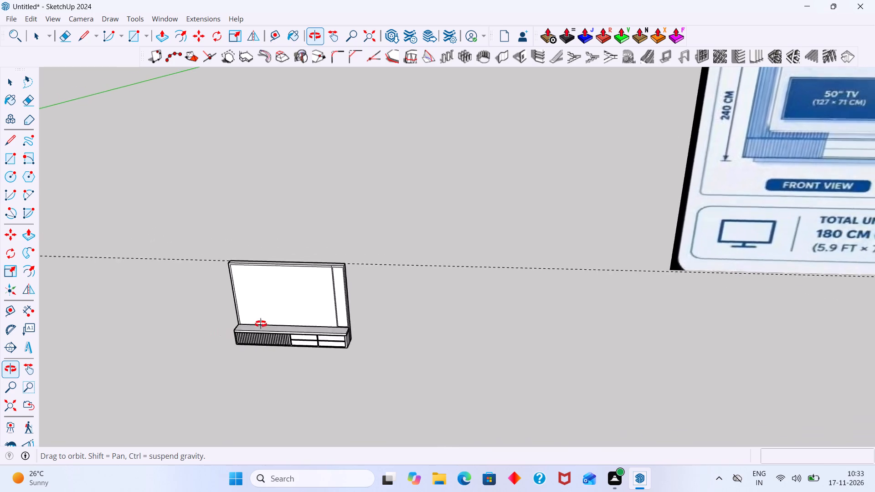
middle_drag(261, 324, 362, 295)
scroll(360, 284, up, 6)
middle_drag(360, 278, 334, 283)
scroll(360, 278, up, 1)
scroll(350, 283, down, 6)
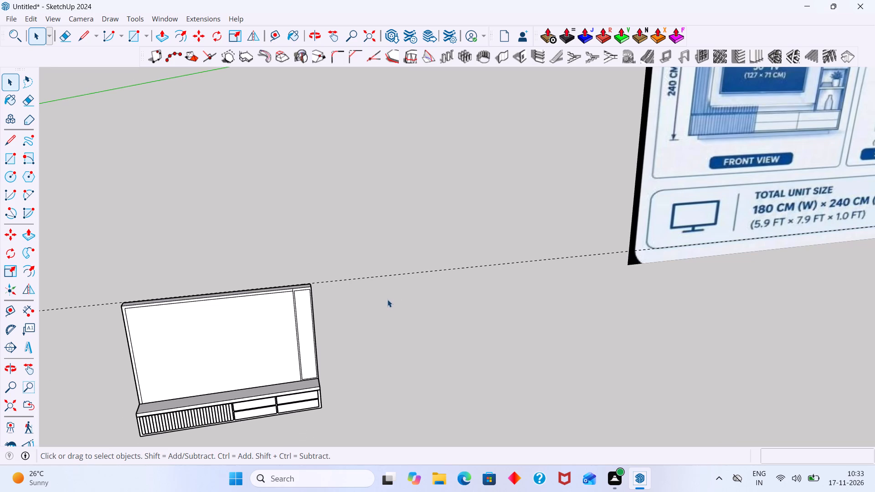
Erase the horizontal guide that runs along the back panel's top.
key(e)
drag(382, 261, 390, 282)
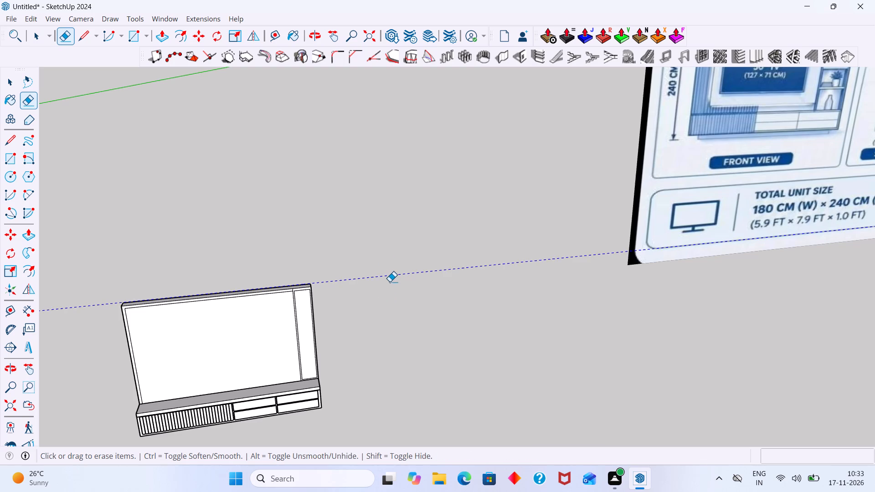
key(space)
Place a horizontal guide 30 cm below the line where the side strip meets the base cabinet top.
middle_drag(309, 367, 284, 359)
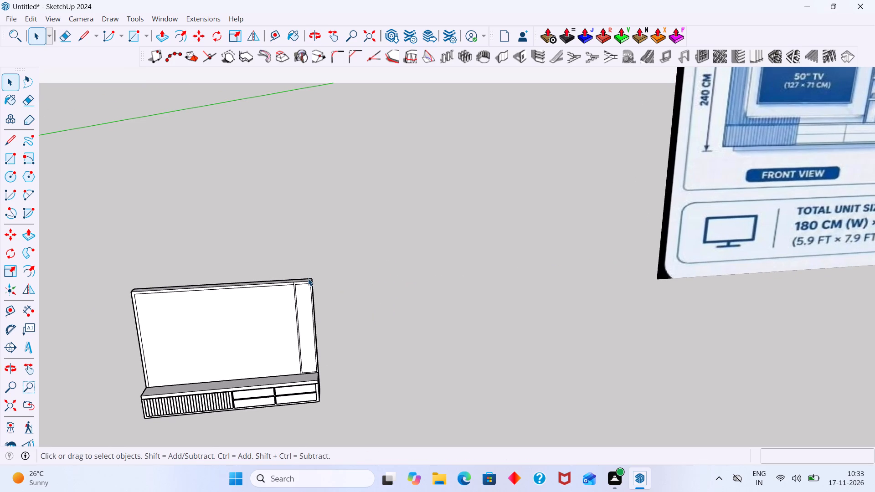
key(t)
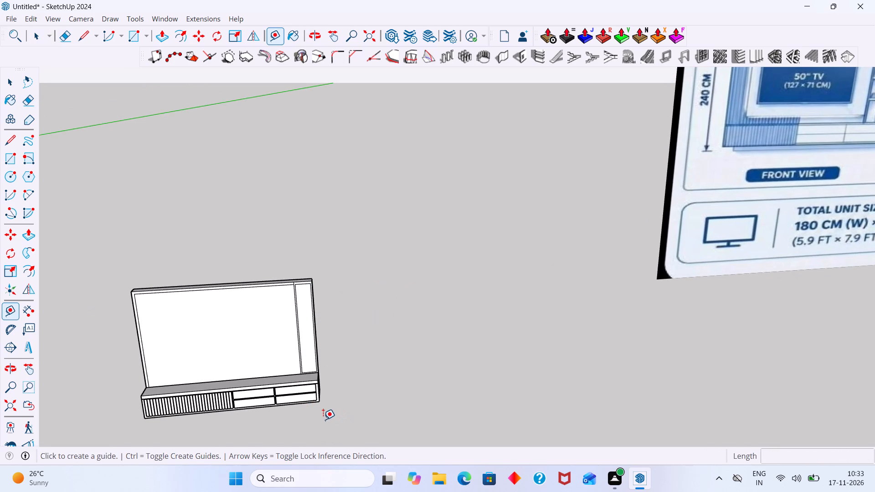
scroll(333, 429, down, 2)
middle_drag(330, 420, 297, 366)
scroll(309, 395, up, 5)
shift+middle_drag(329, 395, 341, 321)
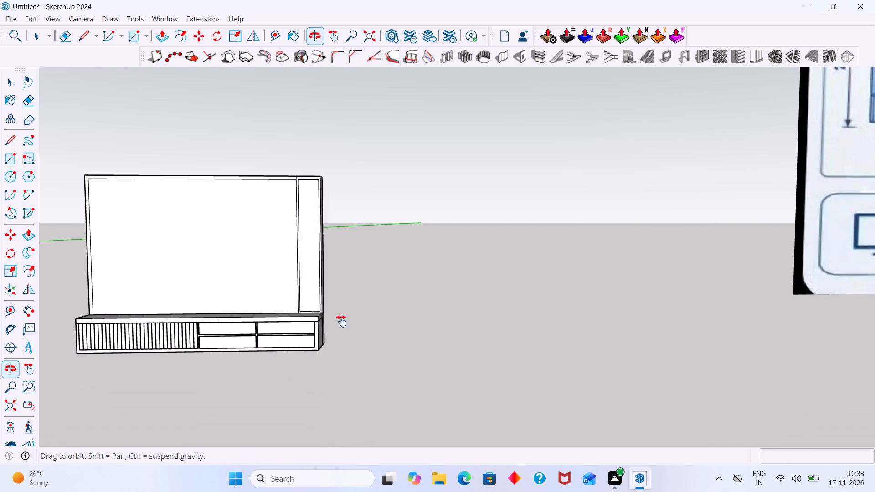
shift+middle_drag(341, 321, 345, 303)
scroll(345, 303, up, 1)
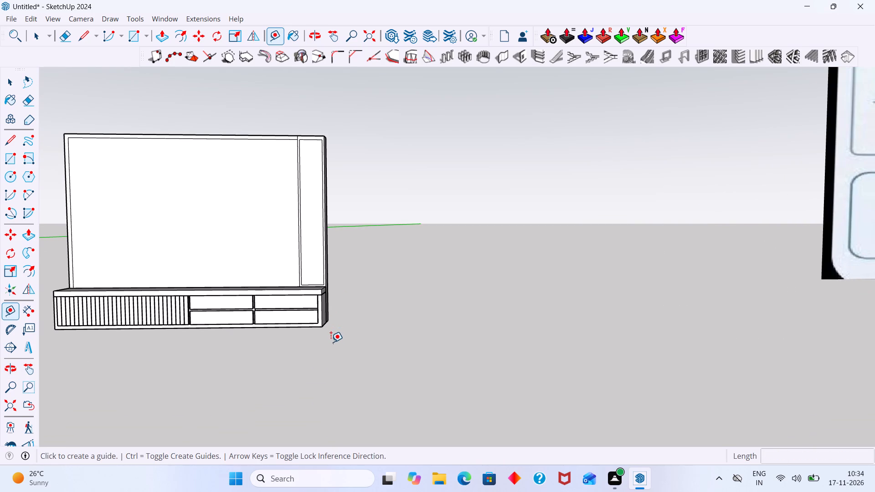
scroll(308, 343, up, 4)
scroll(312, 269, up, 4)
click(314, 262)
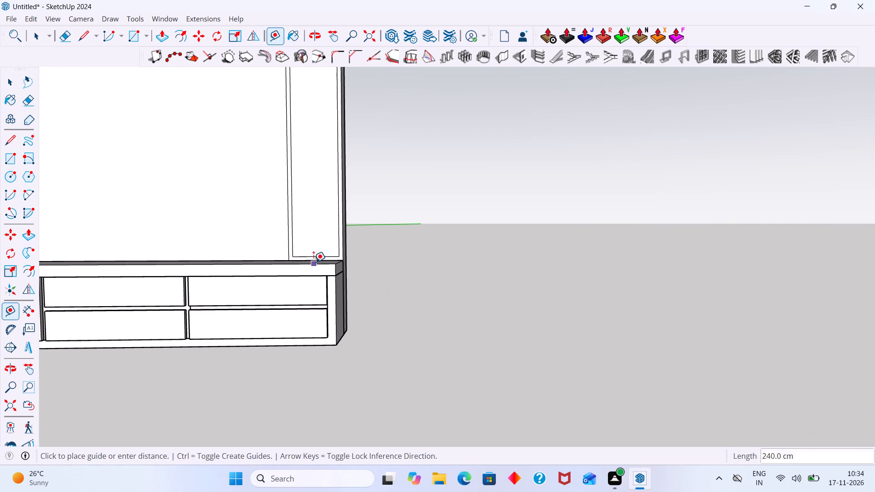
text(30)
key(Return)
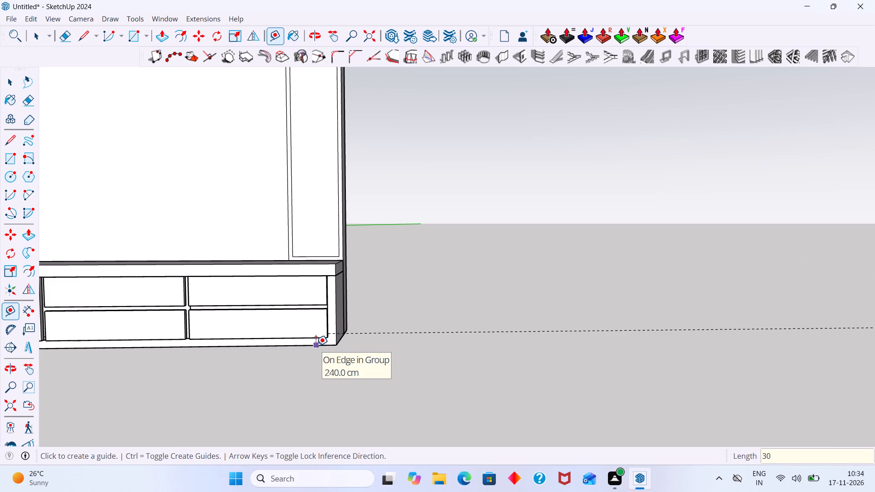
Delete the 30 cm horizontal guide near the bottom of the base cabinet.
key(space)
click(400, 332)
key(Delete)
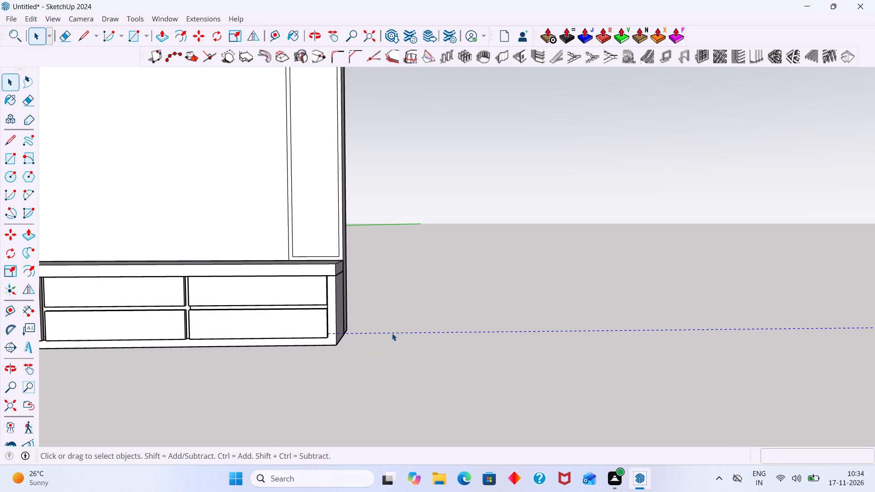
Inside the unit's group, Push/Pull the back panel's narrow bottom face down 100 mm, and leave the group.
scroll(386, 333, down, 10)
middle_drag(393, 337, 425, 353)
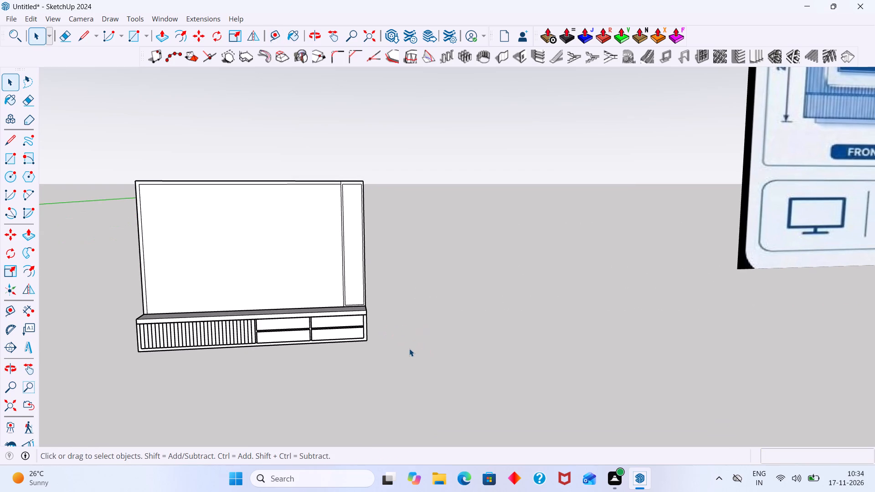
middle_drag(414, 351, 389, 367)
middle_drag(408, 333, 428, 184)
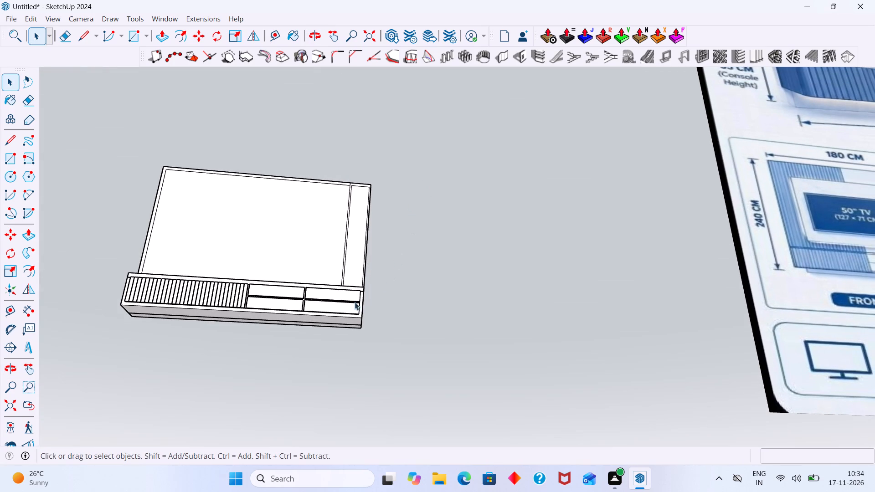
middle_drag(349, 304, 359, 243)
scroll(107, 364, up, 8)
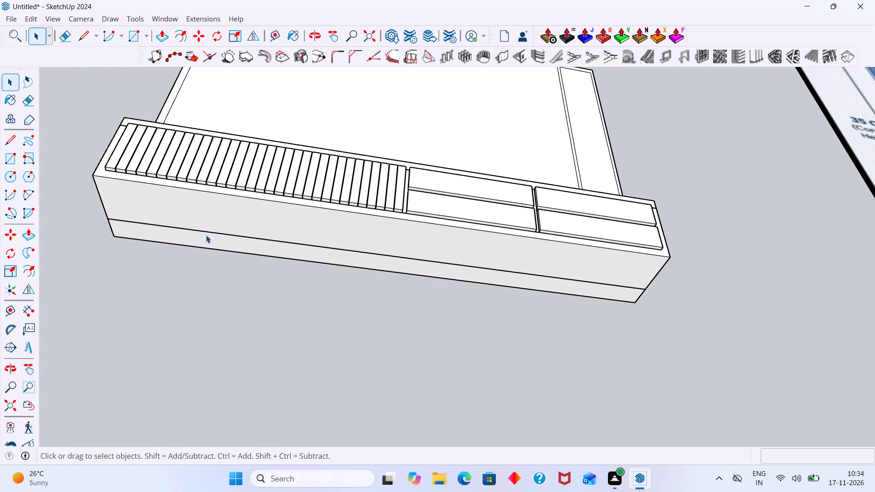
double_click(206, 235)
click(206, 247)
click(206, 243)
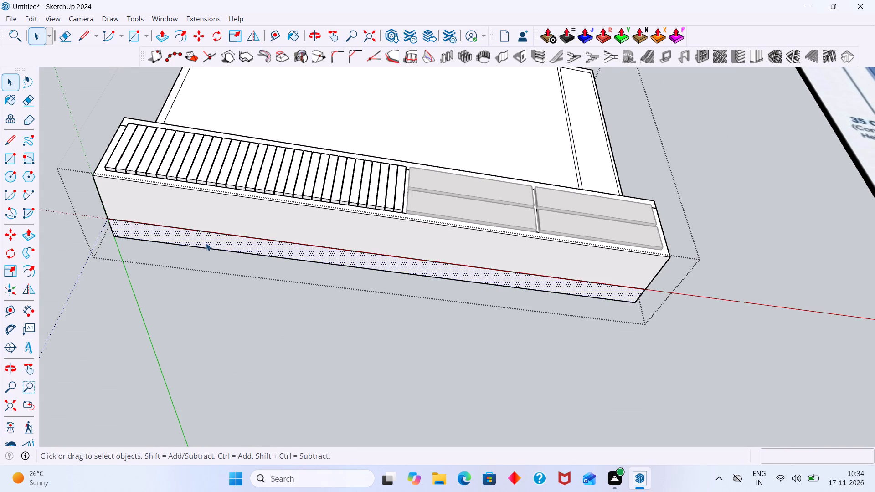
key(p)
click(206, 243)
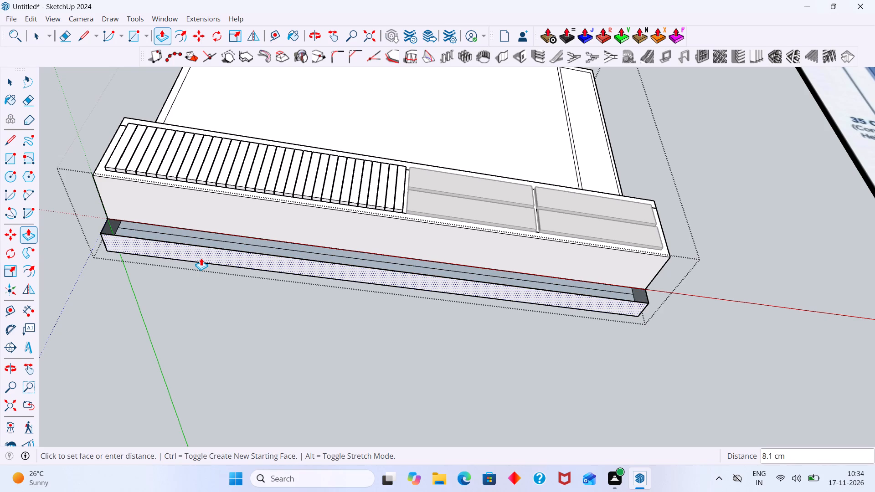
text(100mmm)
key(BackSpace)
key(Return)
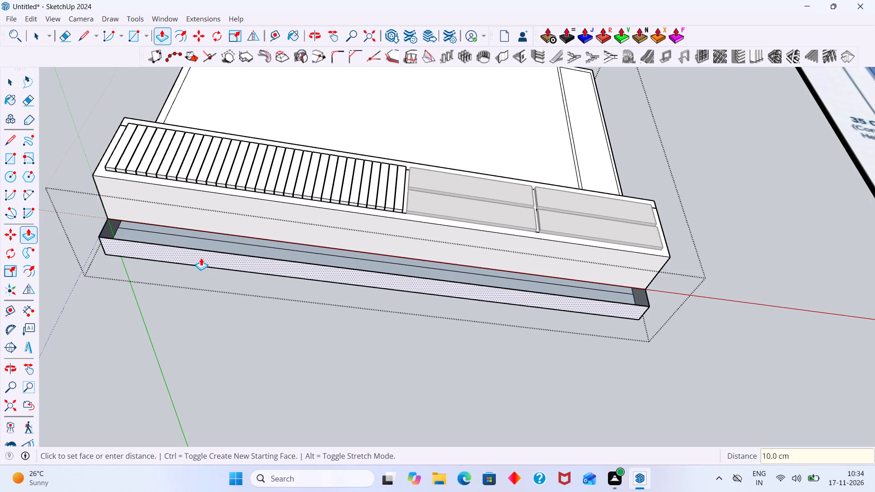
key(space)
click(710, 170)
Draw a 240 × 10 cm rectangle over the open front of the back panel's extension below the base cabinet.
scroll(657, 203, down, 6)
middle_drag(389, 349, 389, 425)
middle_drag(275, 344, 381, 372)
middle_drag(347, 340, 356, 363)
scroll(335, 325, up, 3)
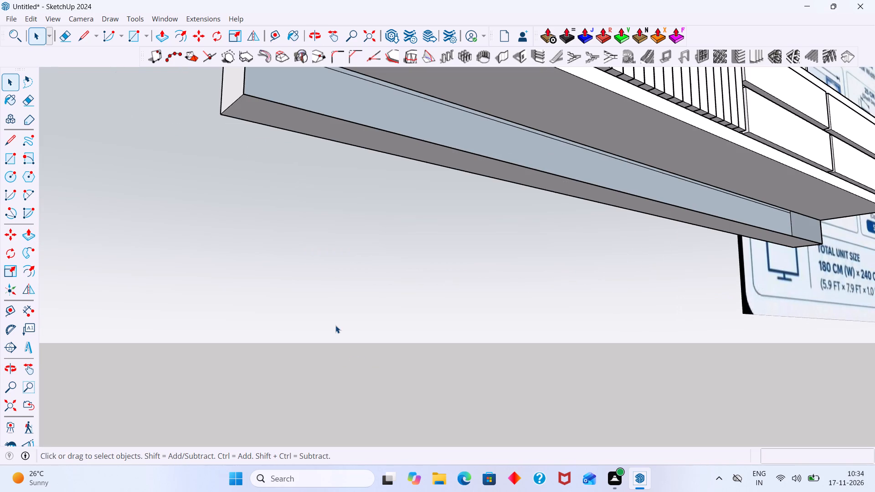
key(r)
middle_drag(299, 289, 249, 336)
scroll(252, 332, down, 3)
scroll(175, 291, up, 3)
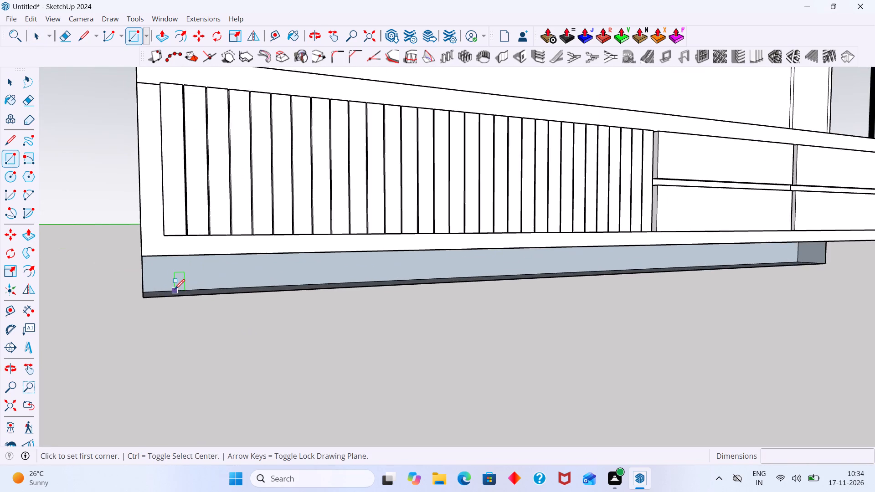
middle_drag(175, 282, 197, 211)
scroll(161, 173, up, 4)
click(156, 175)
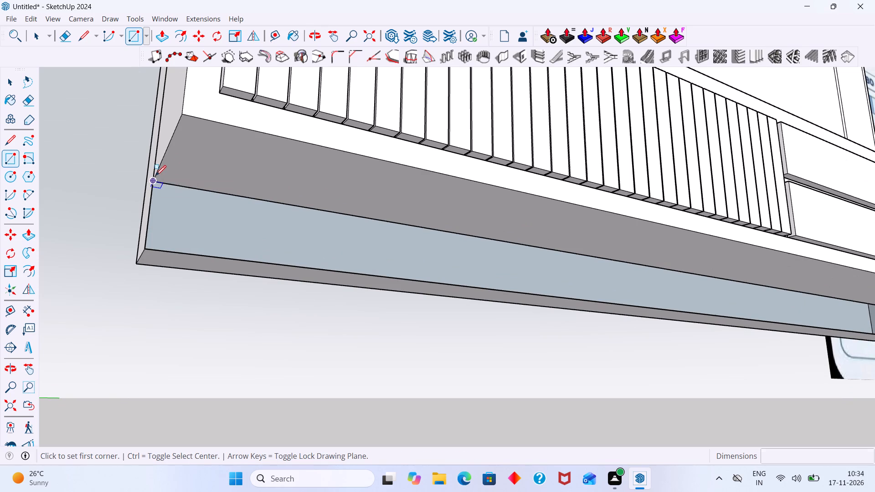
scroll(226, 225, down, 7)
scroll(423, 235, down, 3)
scroll(684, 298, up, 4)
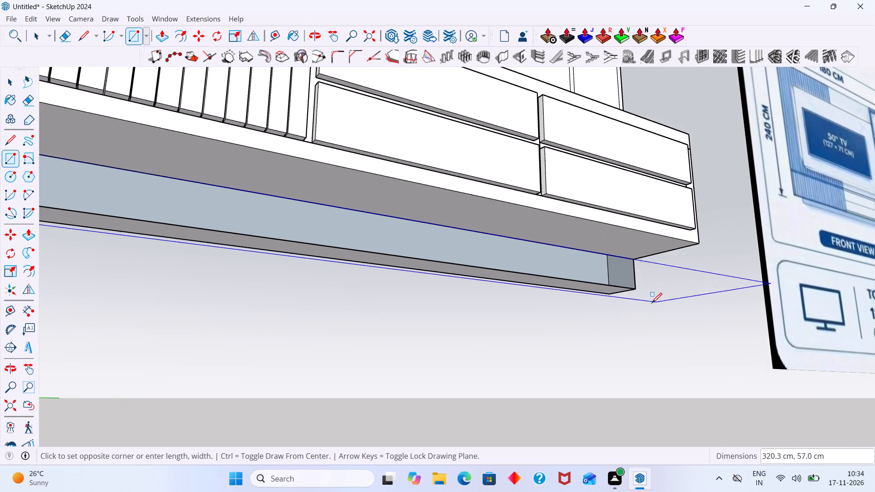
scroll(652, 303, up, 8)
click(630, 276)
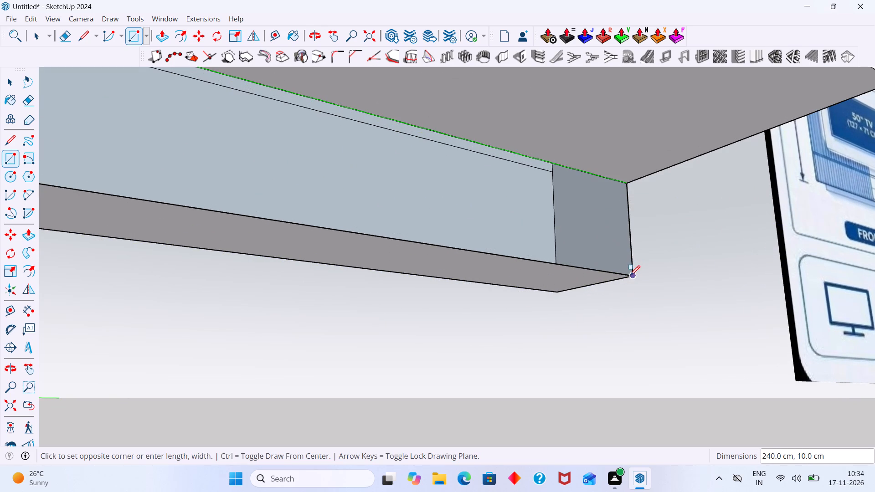
key(space)
click(643, 298)
Inspect the extended back panel, base cabinet and side strip from the front.
scroll(639, 299, down, 18)
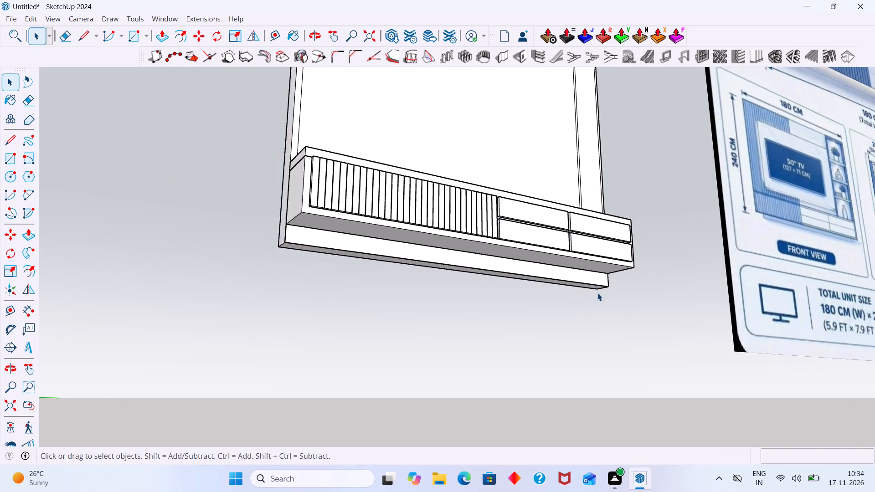
scroll(597, 293, down, 6)
middle_drag(600, 302, 381, 349)
middle_drag(558, 315, 558, 331)
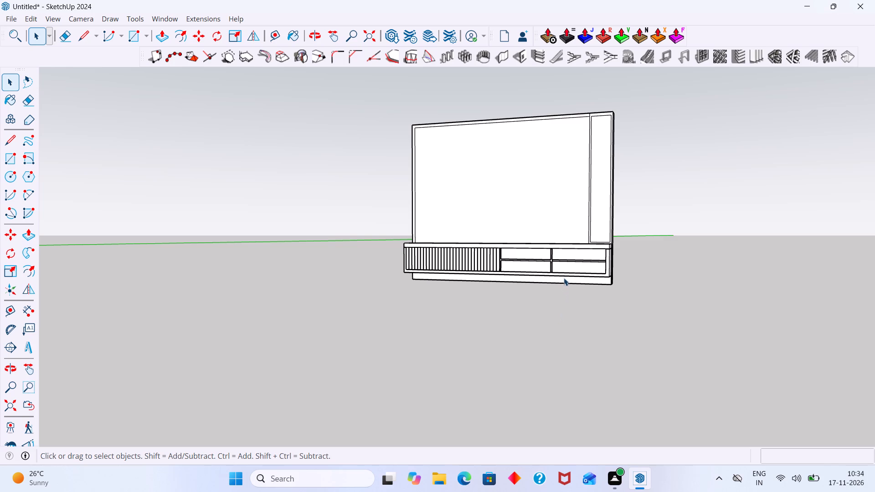
middle_drag(628, 141, 629, 155)
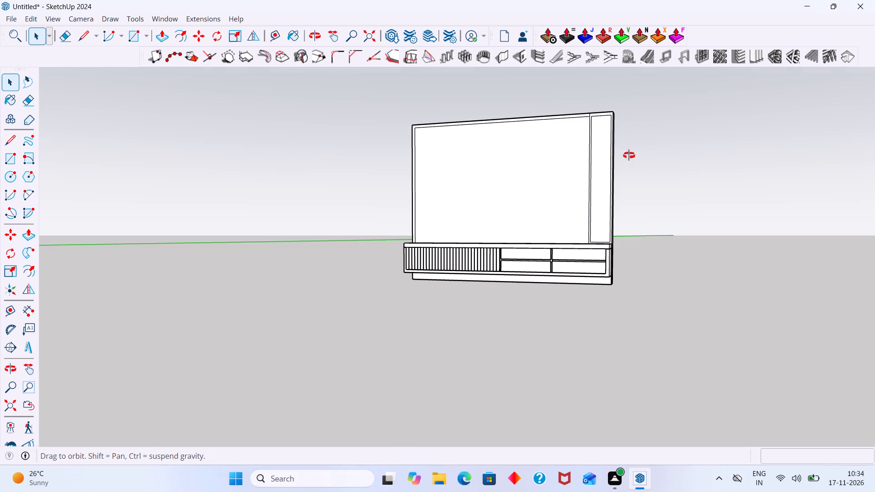
middle_drag(629, 155, 655, 204)
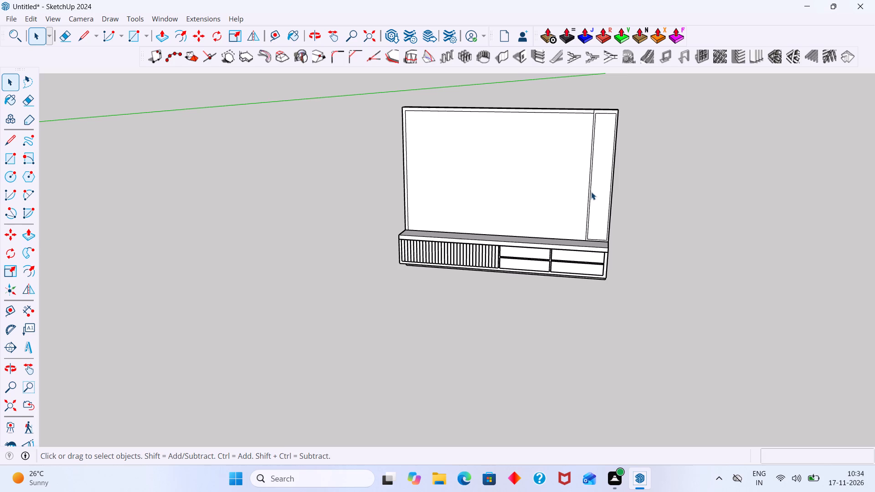
scroll(584, 234, up, 3)
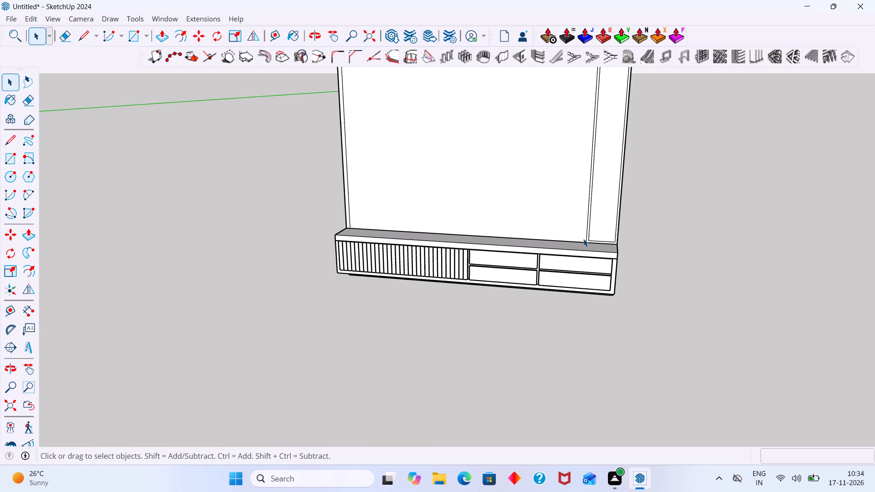
Place a horizontal guide 150 cm above the back edge of the base cabinet's top, using the Tape Measure.
scroll(583, 239, up, 1)
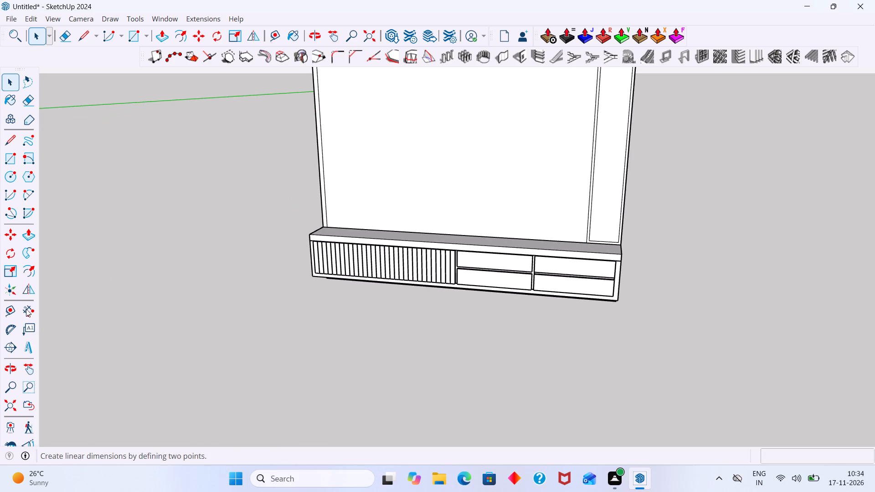
click(9, 313)
scroll(532, 220, up, 10)
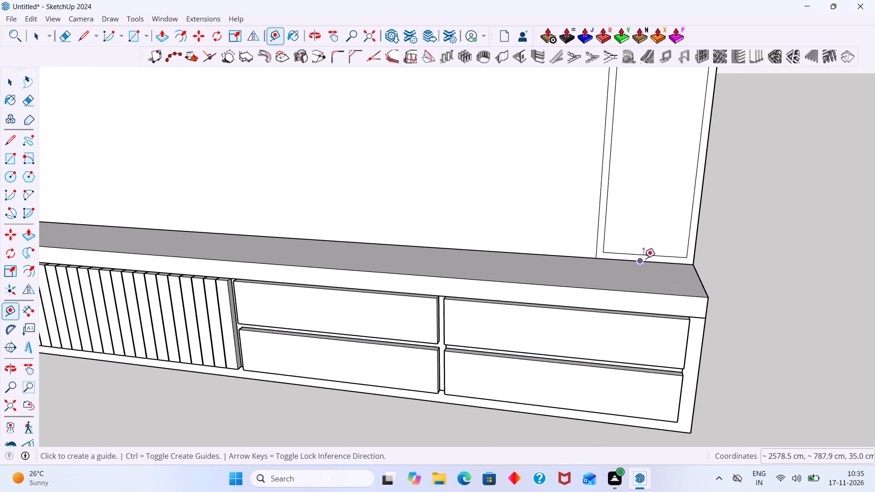
scroll(643, 258, up, 3)
click(643, 258)
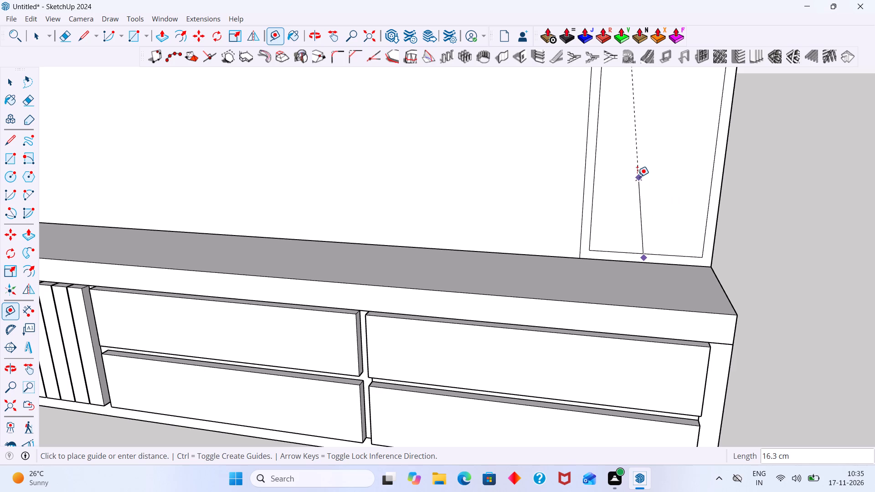
key(Escape)
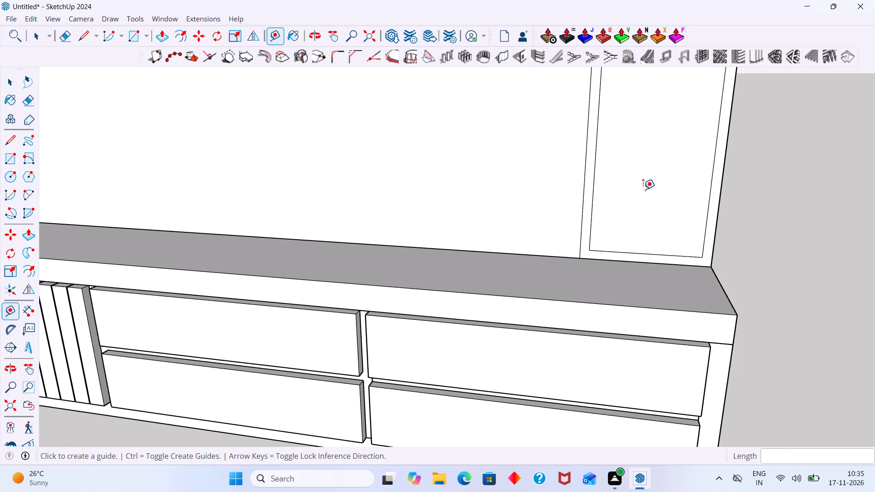
click(637, 259)
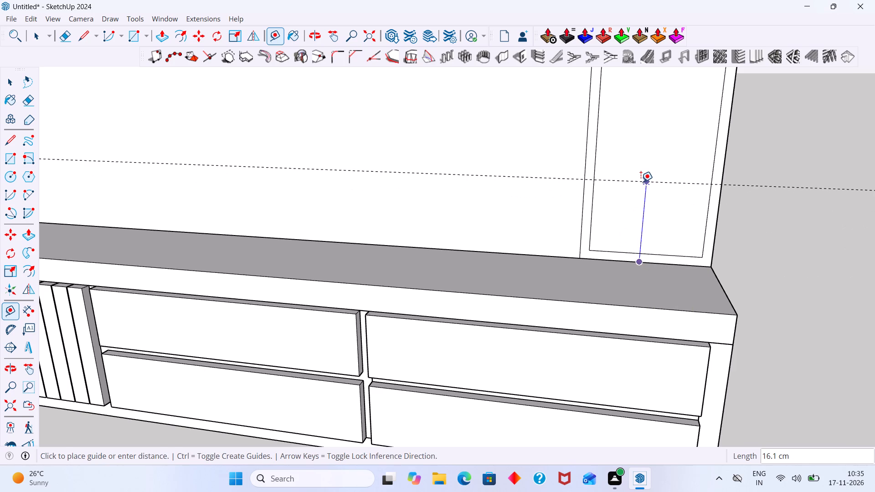
text(150)
key(Return)
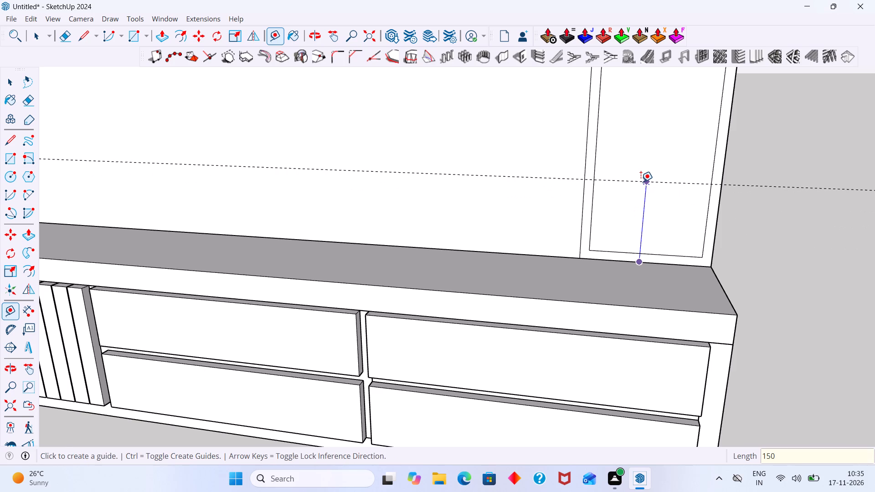
scroll(643, 183, down, 20)
scroll(643, 183, down, 5)
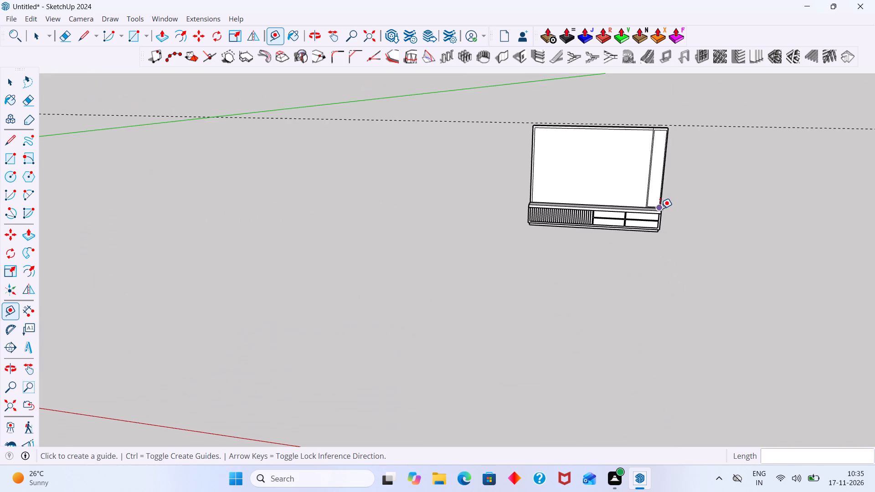
key(space)
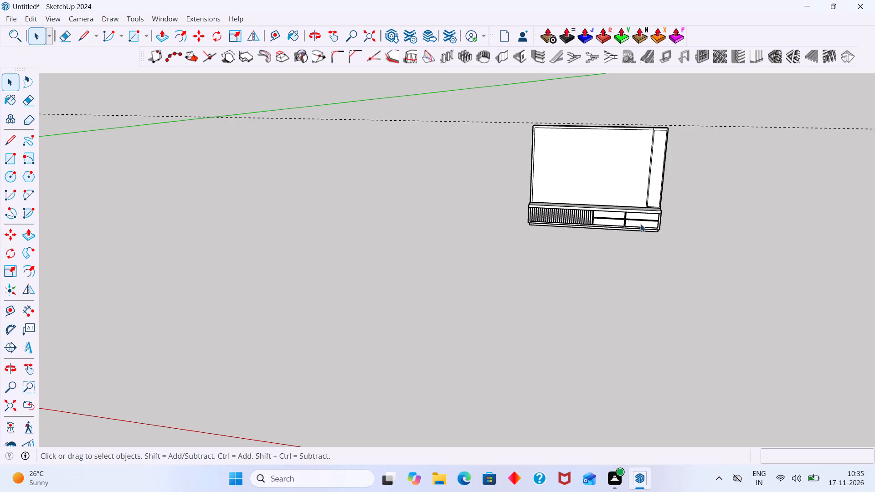
Inside the unit's group, Push/Pull the back panel's narrow top face up 5 cm to the guide, and leave the group.
scroll(633, 222, down, 1)
middle_drag(609, 222, 435, 285)
scroll(468, 203, up, 12)
middle_drag(481, 223, 463, 272)
scroll(493, 238, up, 5)
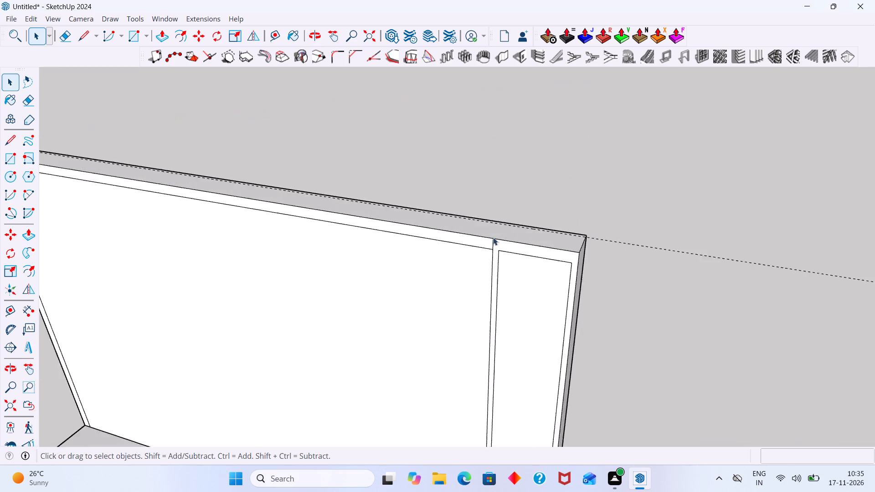
scroll(493, 237, up, 9)
middle_drag(522, 227, 514, 163)
scroll(518, 215, up, 3)
scroll(501, 262, down, 4)
click(501, 282)
click(501, 282)
click(510, 281)
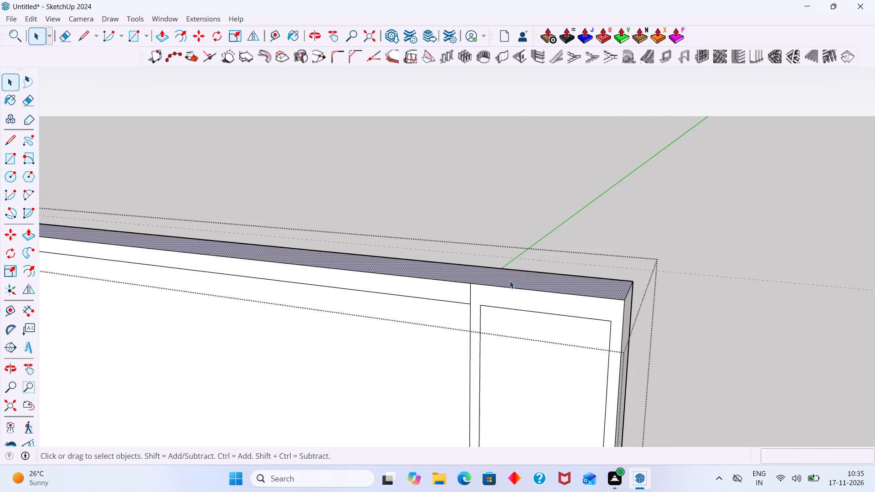
key(p)
click(510, 281)
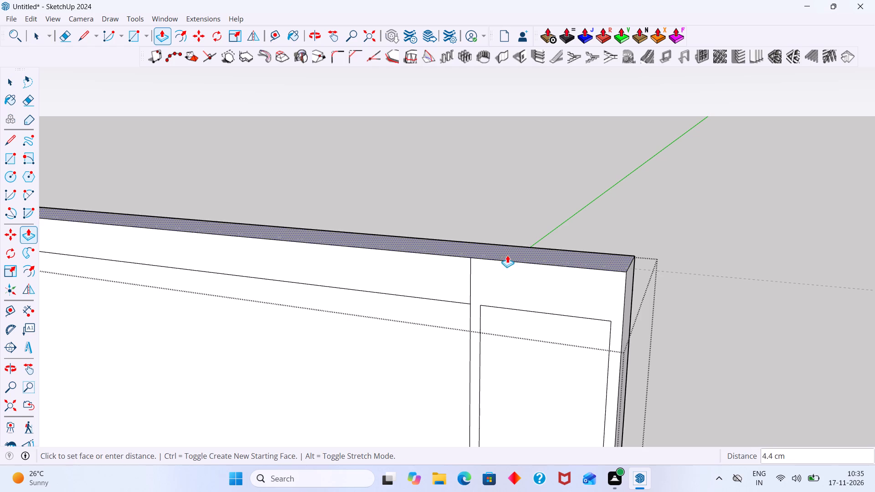
click(627, 268)
key(space)
click(691, 195)
Place a second horizontal guide 30 cm above the guide at the back panel's top.
scroll(647, 238, down, 9)
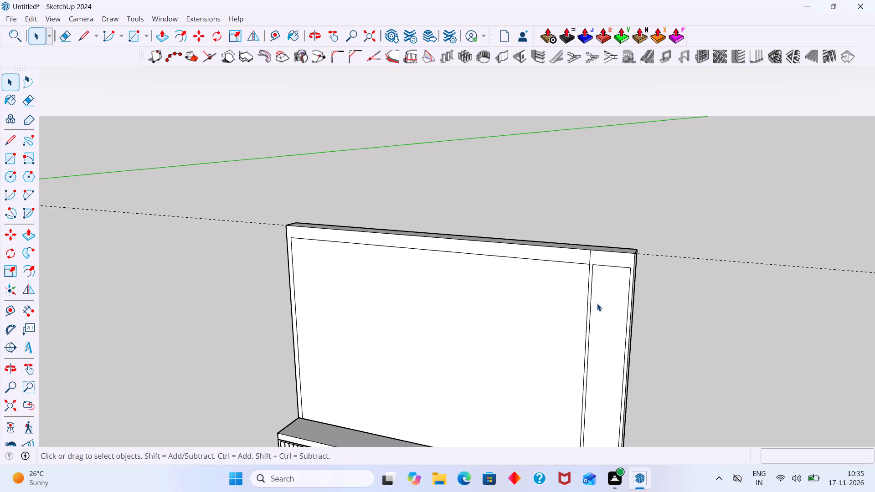
middle_drag(597, 299, 593, 328)
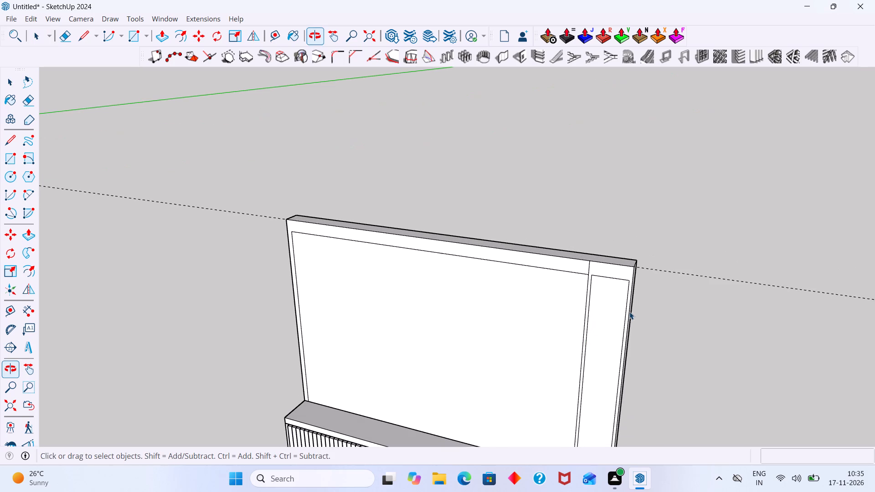
key(t)
click(681, 274)
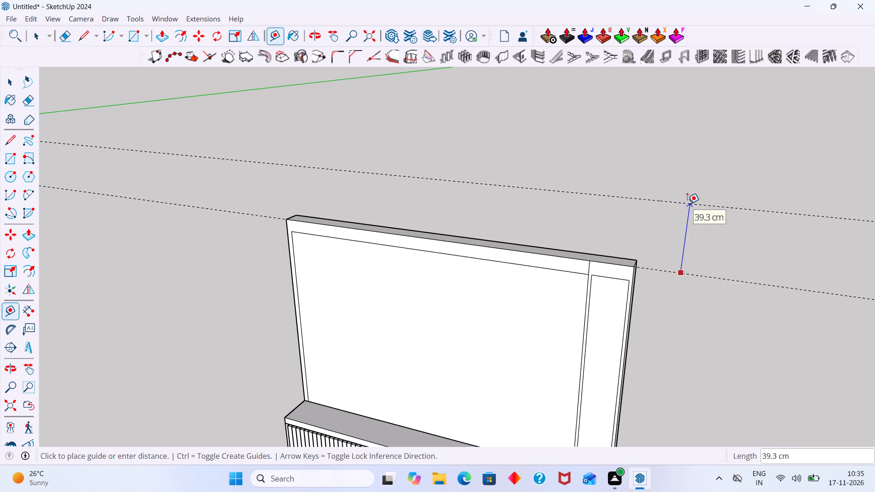
text(30)
key(Return)
key(space)
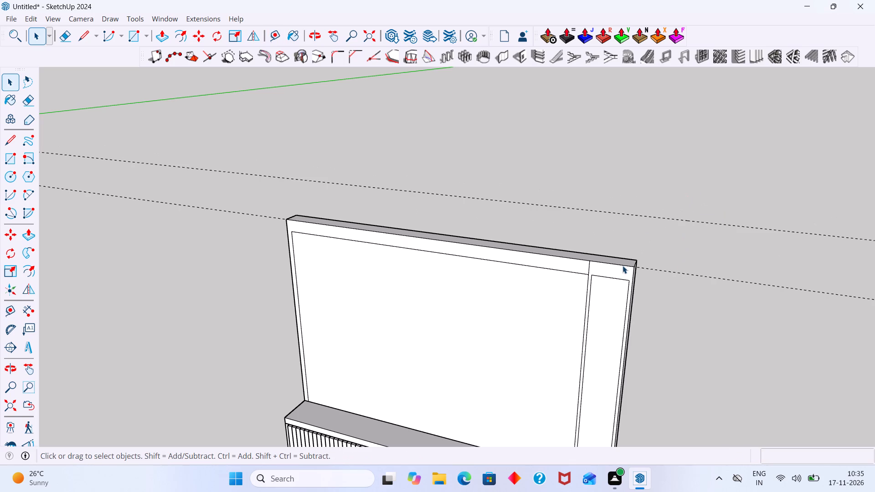
Inside the unit's group, Push/Pull the back panel's top face up to the new 30 cm guide, and leave the group.
middle_drag(640, 266, 672, 267)
scroll(615, 266, up, 10)
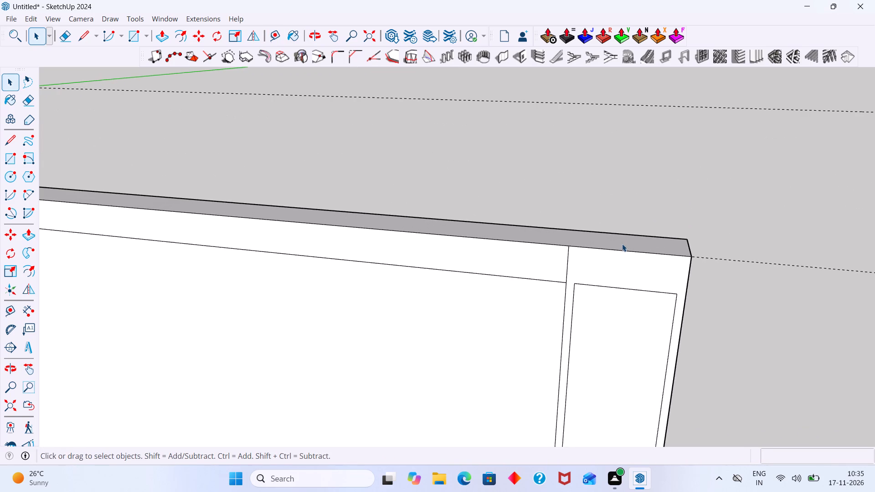
click(622, 242)
double_click(623, 241)
triple_click(636, 243)
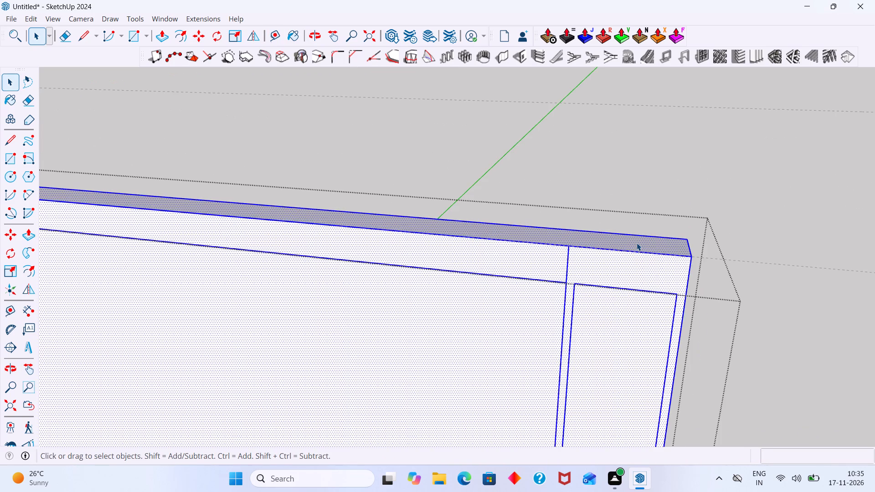
click(637, 243)
key(p)
click(638, 243)
scroll(634, 219, down, 7)
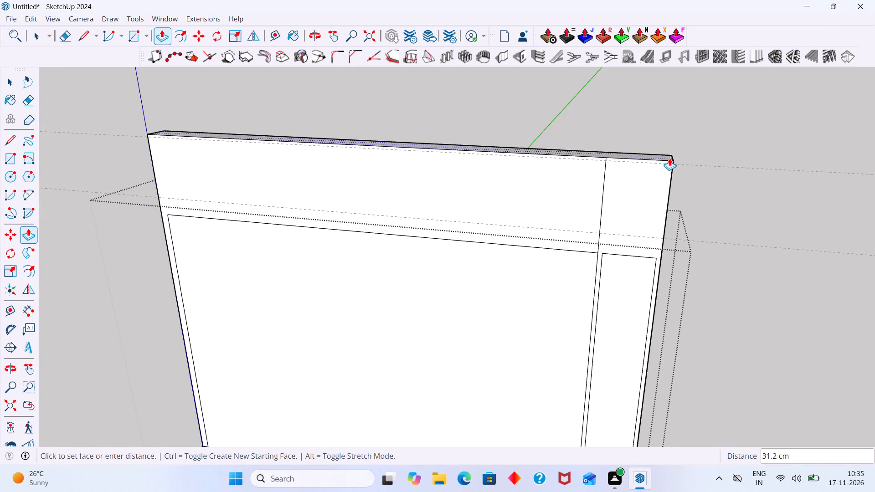
click(633, 161)
key(space)
click(745, 183)
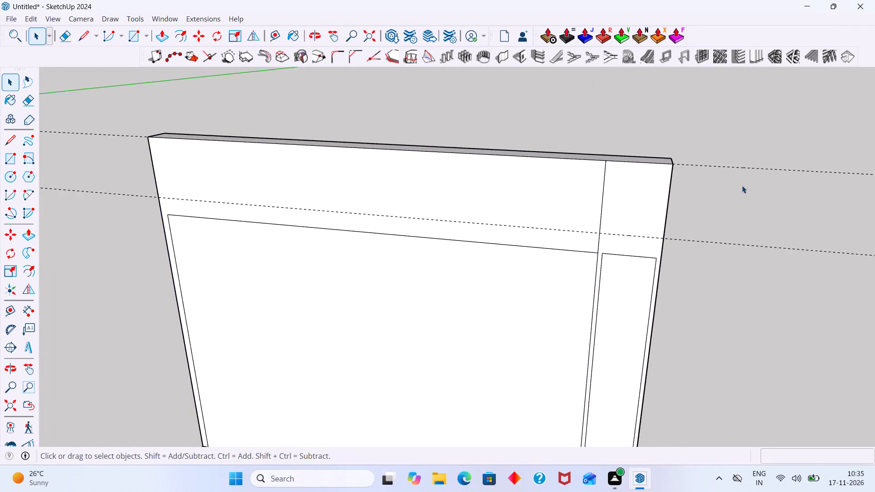
Inside the unit's group, move the top line of the side strip's inner frame up about 8.6 cm onto the lower guide.
scroll(728, 209, down, 10)
middle_drag(719, 288, 748, 274)
middle_drag(714, 222, 608, 220)
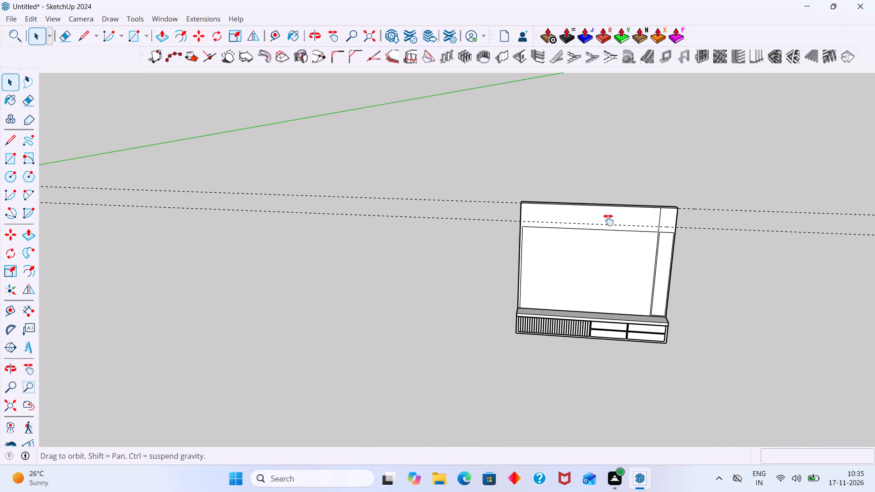
middle_drag(608, 220, 551, 220)
scroll(544, 259, up, 6)
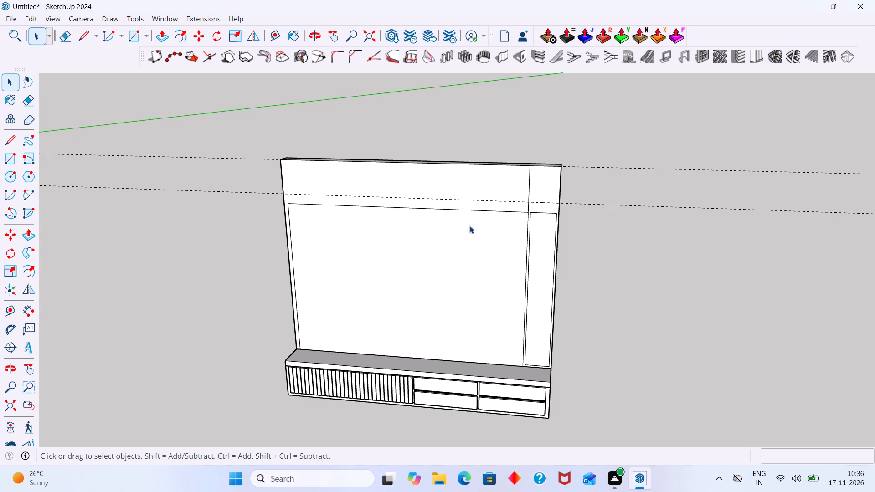
scroll(555, 225, up, 5)
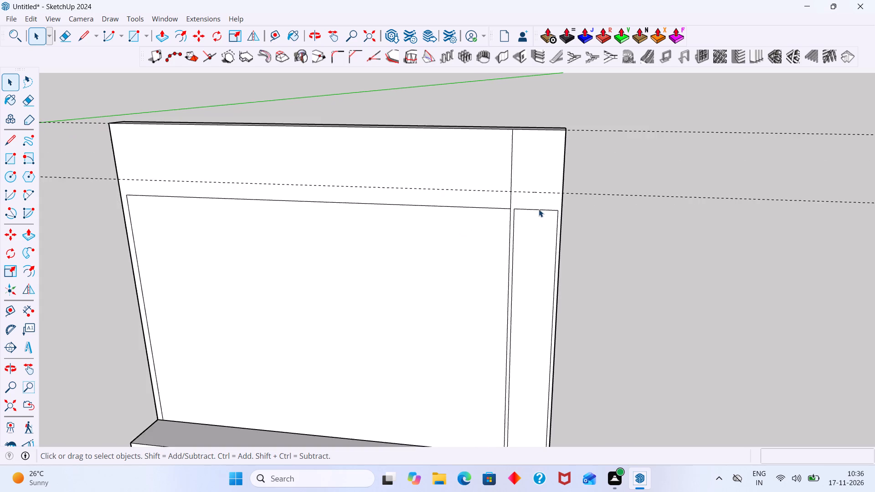
scroll(531, 209, up, 7)
click(532, 208)
double_click(532, 208)
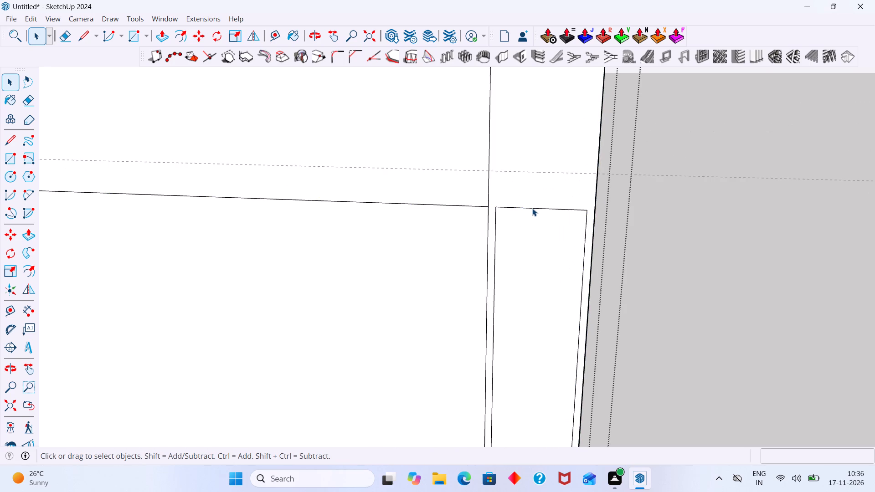
click(532, 208)
click(535, 206)
click(535, 209)
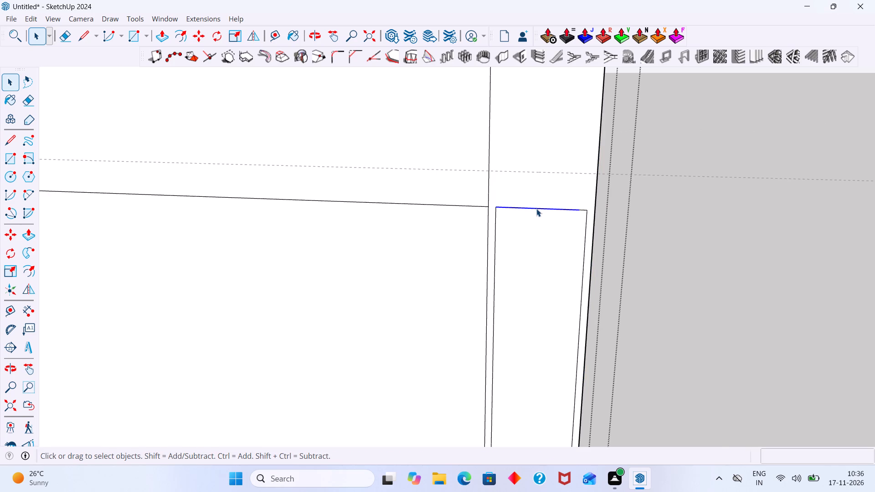
key(m)
click(536, 209)
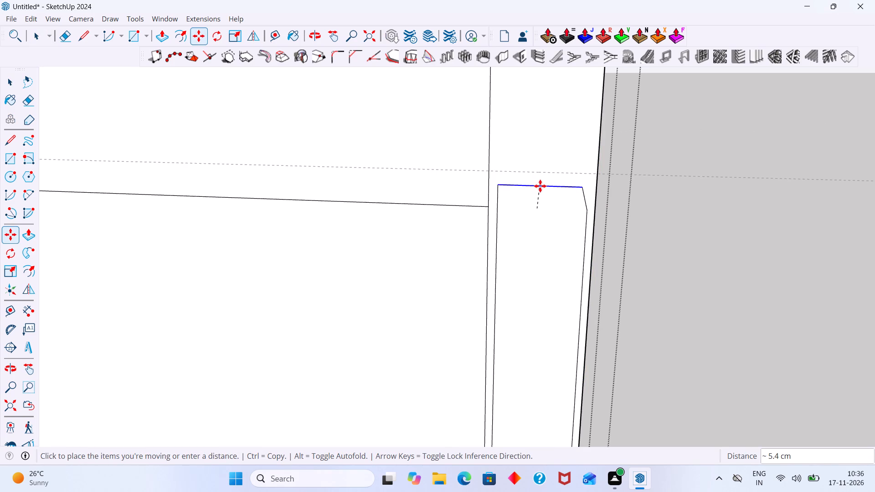
click(540, 174)
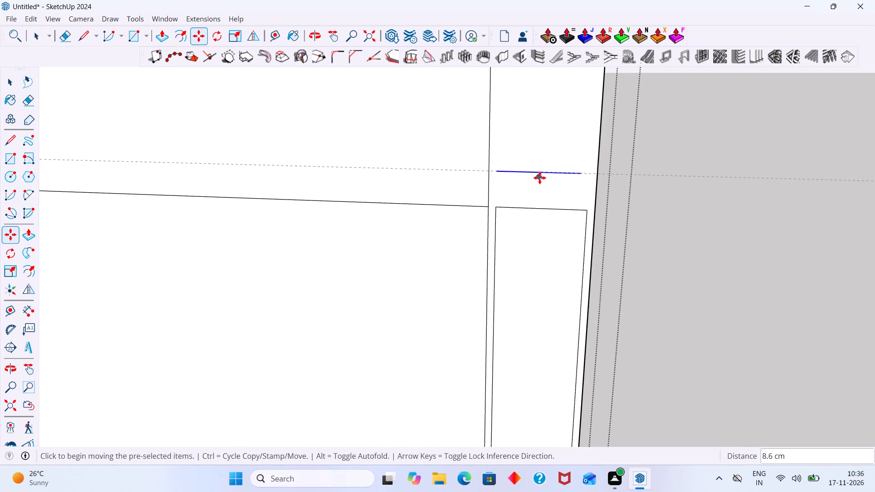
key(space)
click(643, 192)
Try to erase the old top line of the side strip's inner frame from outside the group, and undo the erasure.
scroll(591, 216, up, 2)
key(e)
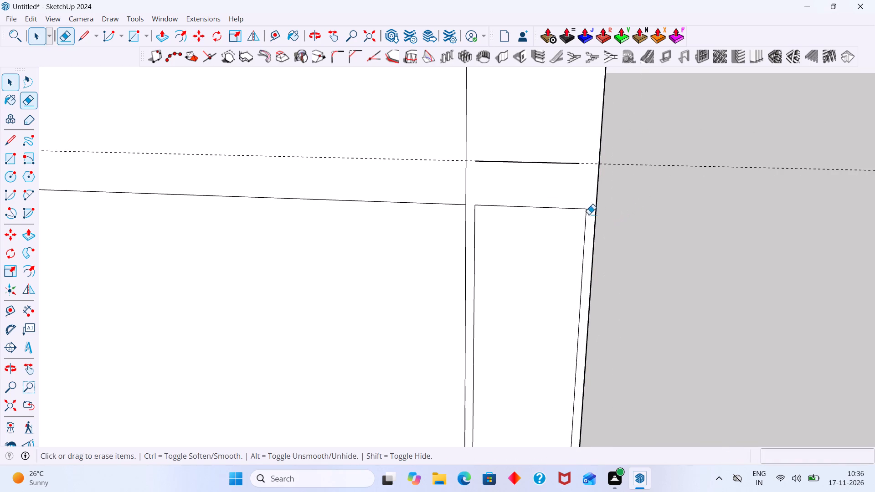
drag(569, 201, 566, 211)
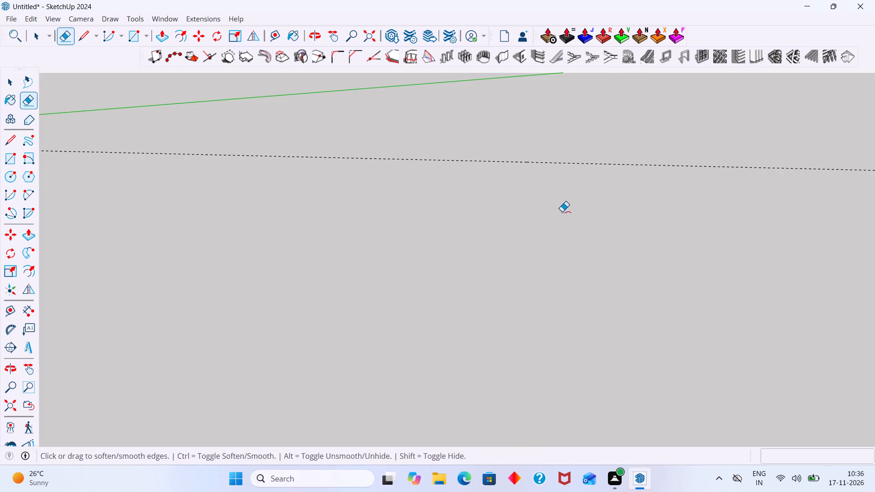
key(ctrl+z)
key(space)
Inside the unit's group, erase the old top line of the side strip's inner frame and its short leftover piece.
double_click(545, 208)
click(545, 208)
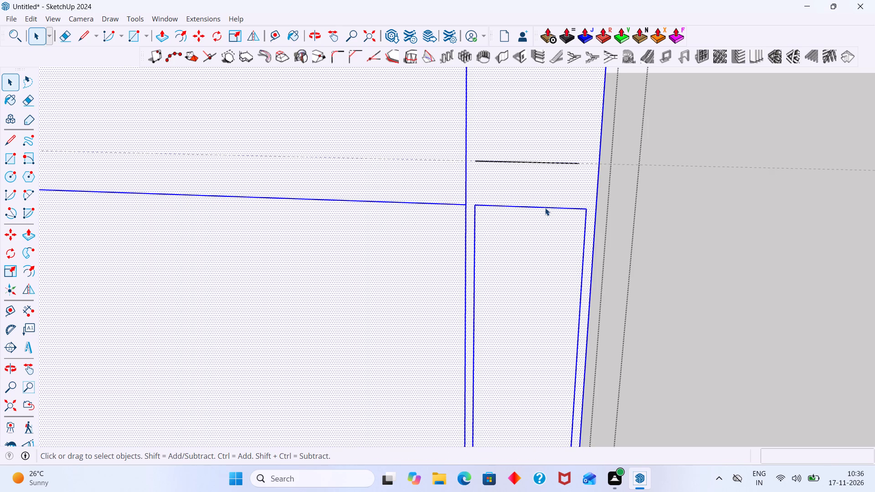
click(555, 209)
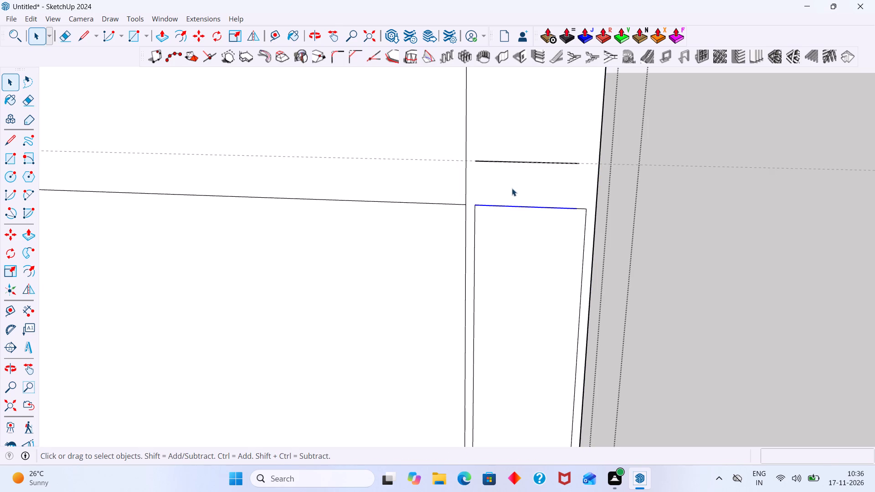
key(e)
drag(531, 189, 530, 217)
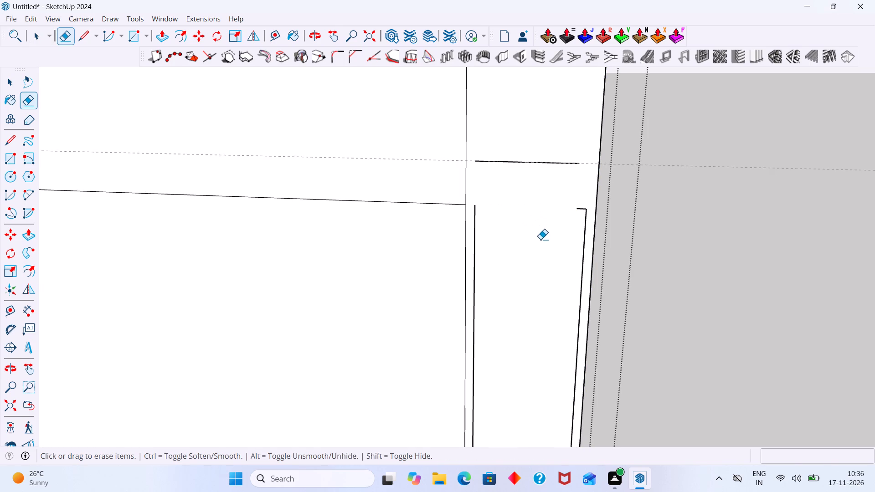
scroll(583, 215, up, 8)
click(579, 201)
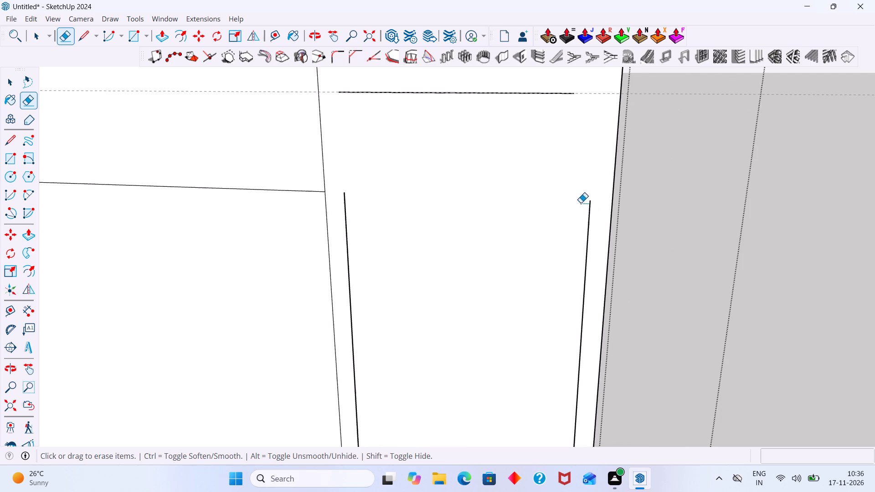
scroll(586, 208, down, 5)
key(space)
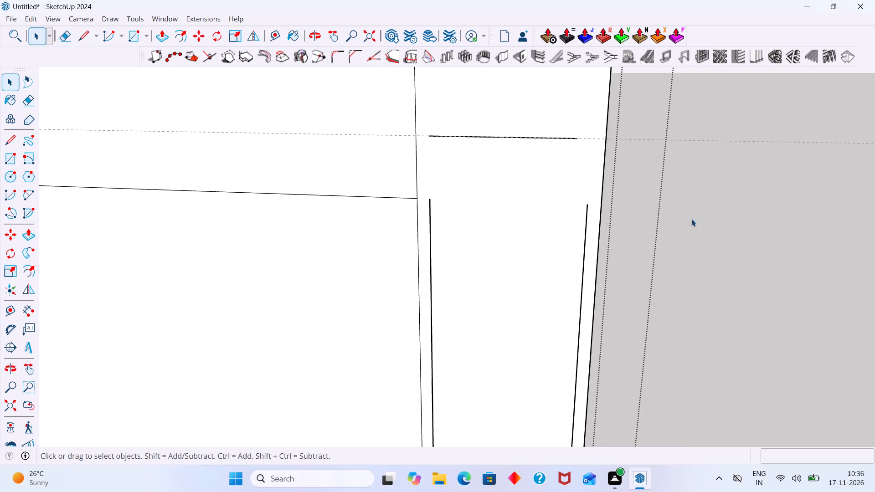
Close the side strip's inner frame with lines extending both sides about 8.6 cm up to the guide and filling the 1.8 cm top gap.
scroll(692, 223, down, 5)
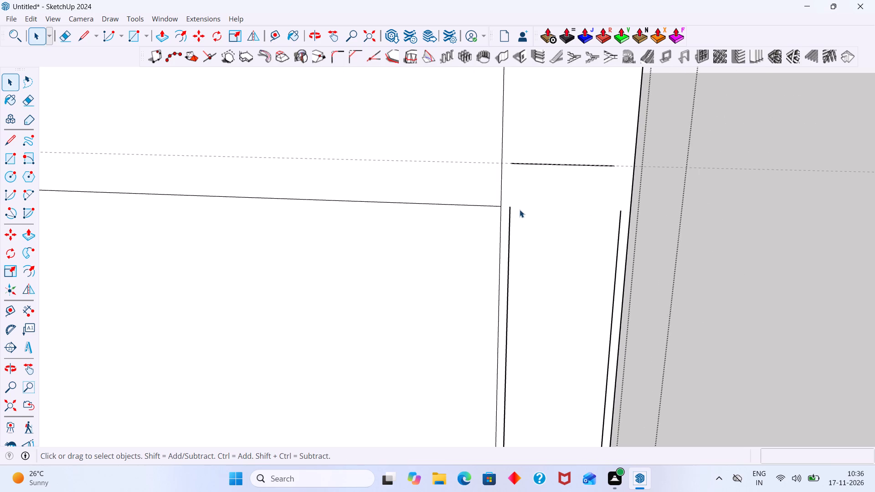
key(l)
scroll(517, 208, up, 4)
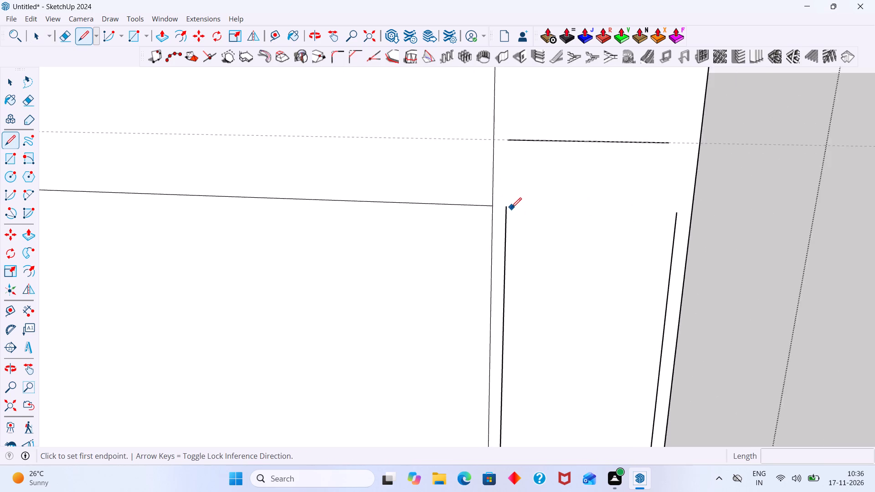
scroll(511, 208, up, 2)
click(506, 206)
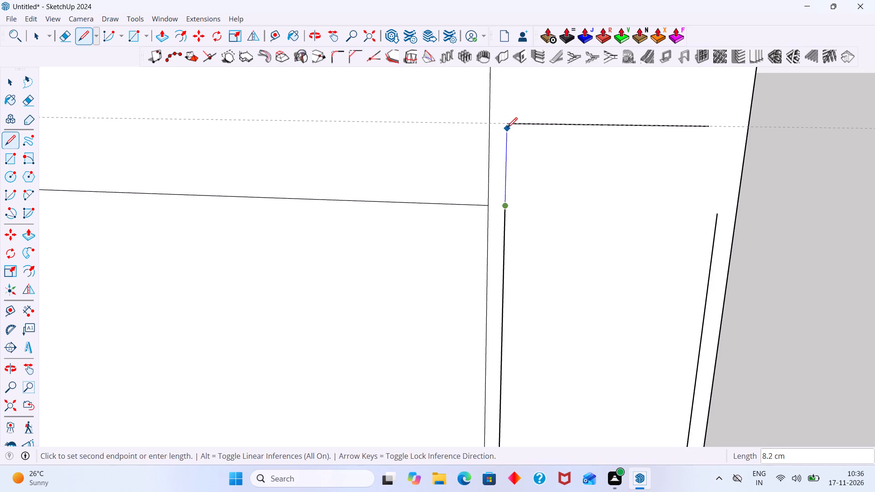
click(506, 123)
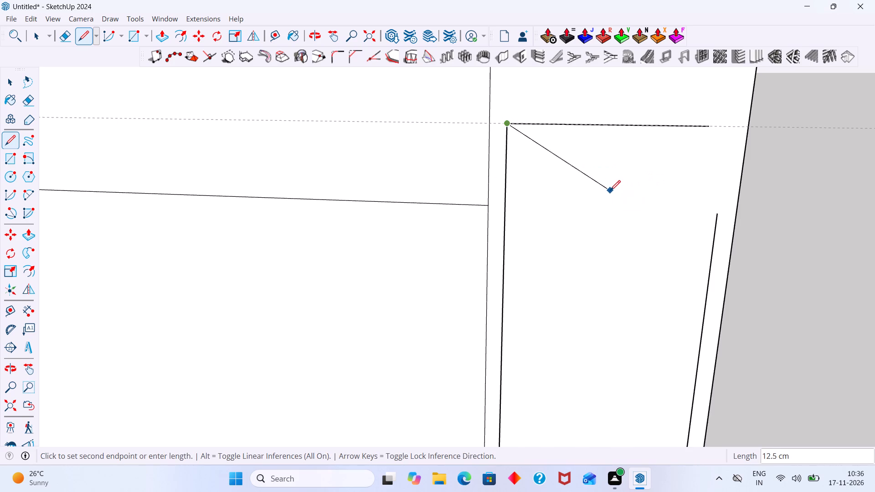
key(Escape)
click(717, 214)
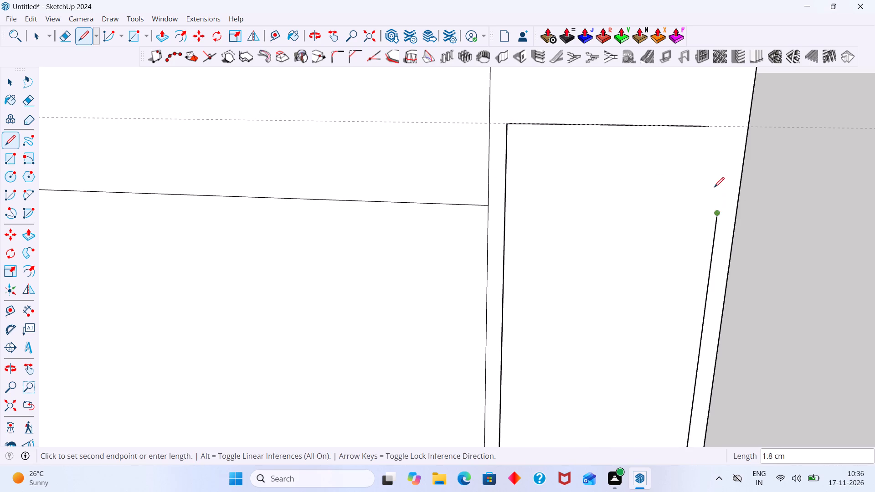
click(730, 127)
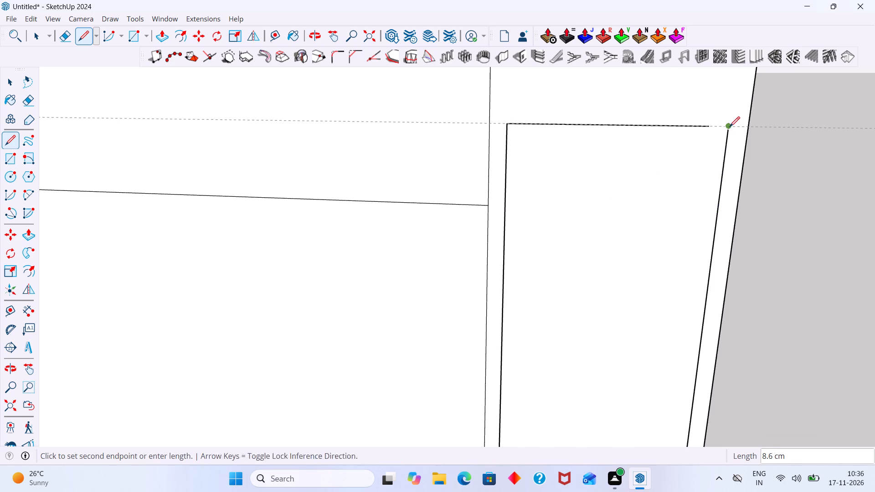
click(709, 127)
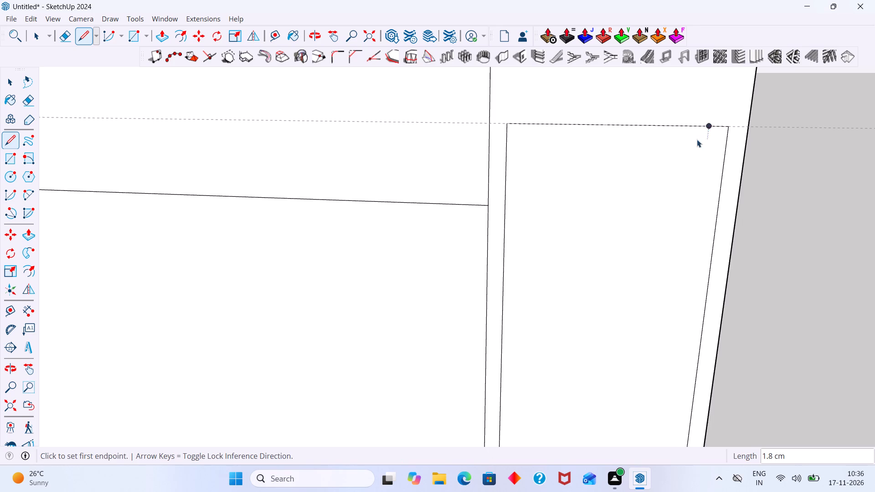
key(space)
Place a horizontal guide 18 mm below the back panel's top edge.
scroll(695, 149, down, 15)
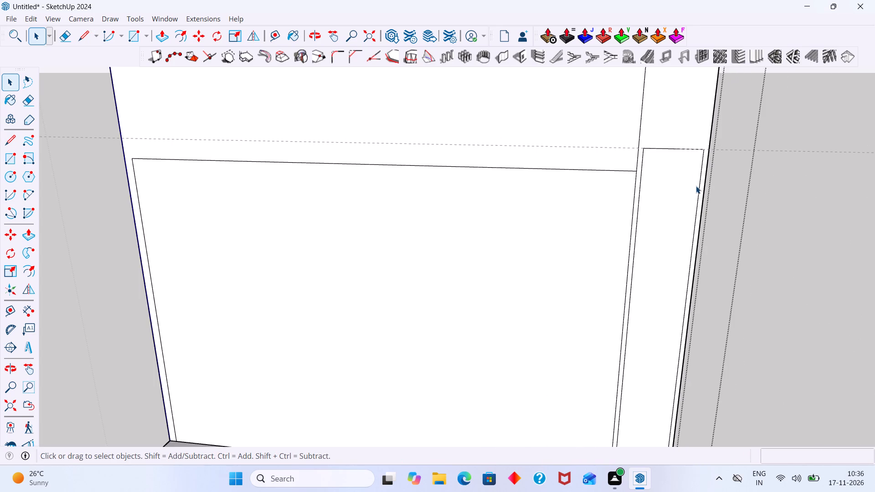
middle_drag(690, 203, 683, 184)
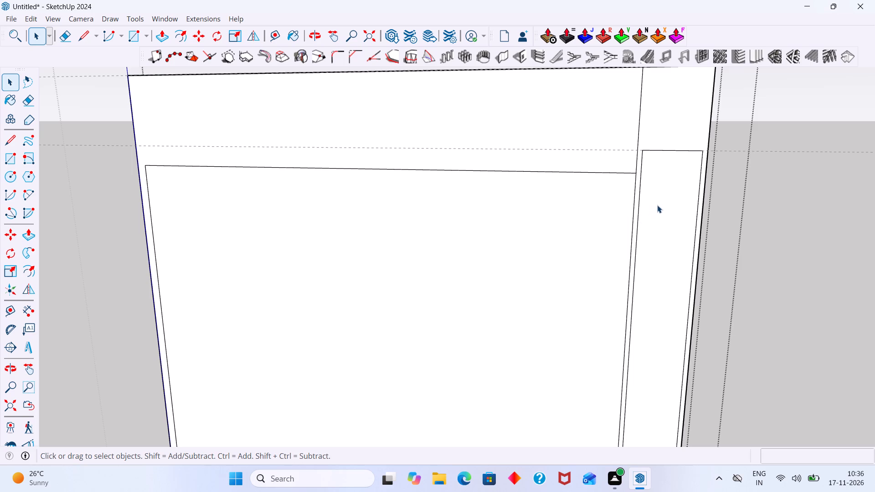
scroll(694, 200, down, 3)
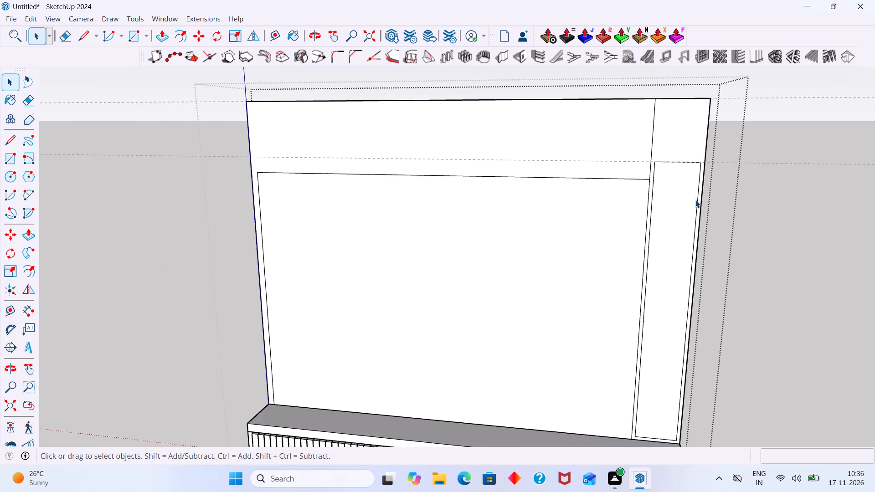
scroll(695, 200, down, 2)
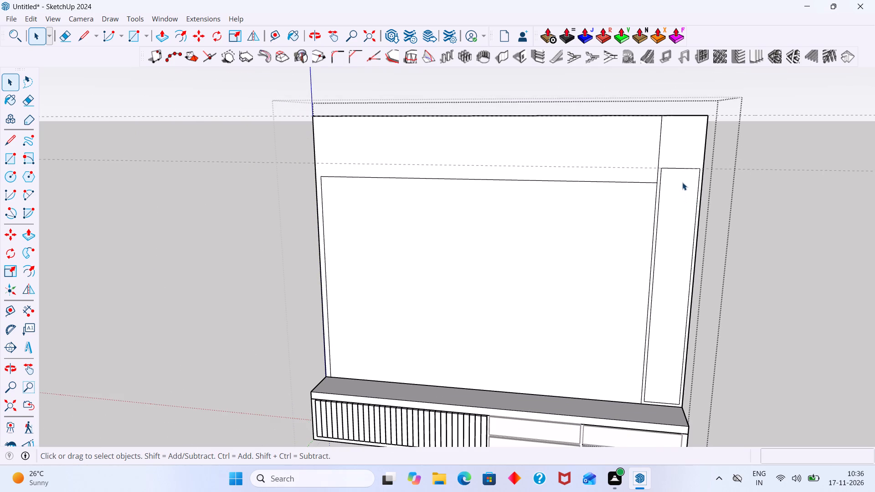
scroll(682, 174, down, 1)
scroll(724, 121, up, 11)
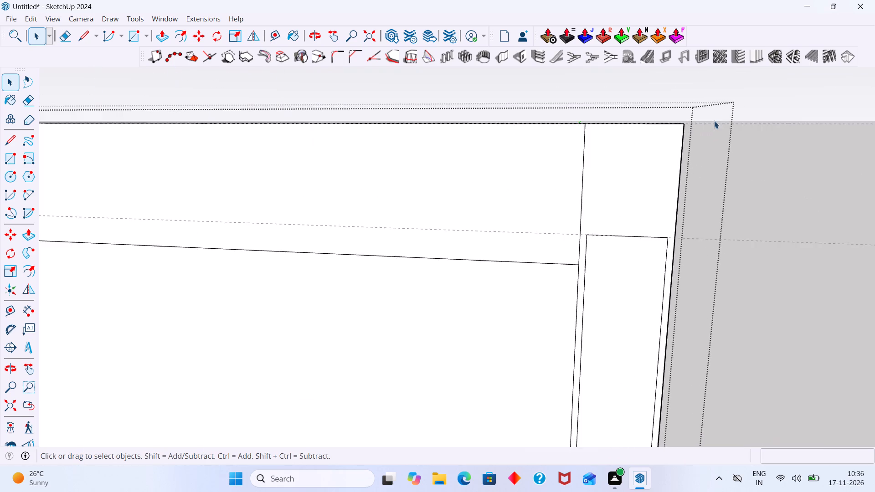
scroll(714, 121, up, 11)
middle_drag(665, 133, 696, 128)
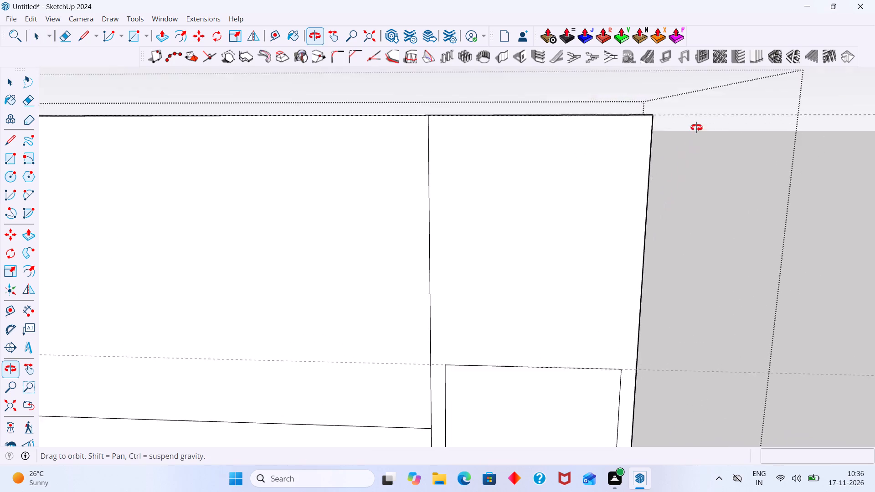
middle_drag(696, 128, 698, 123)
scroll(672, 172, down, 7)
middle_drag(622, 264, 634, 237)
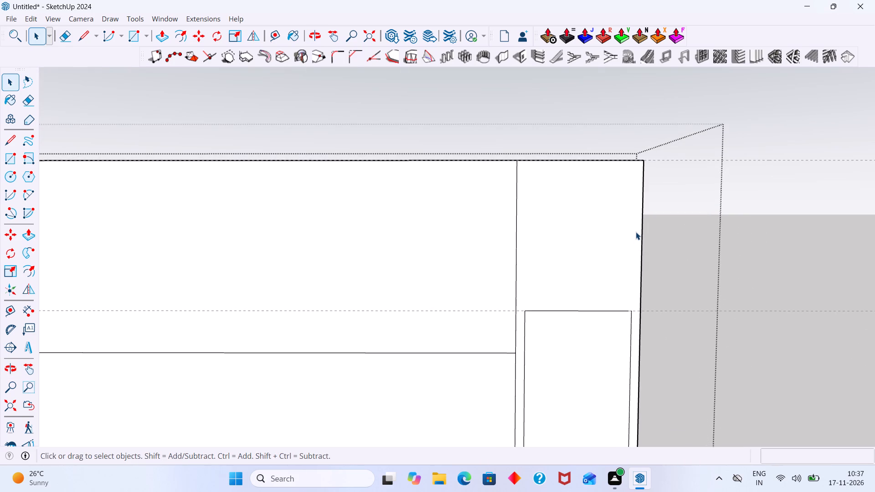
scroll(582, 214, down, 2)
scroll(566, 190, up, 4)
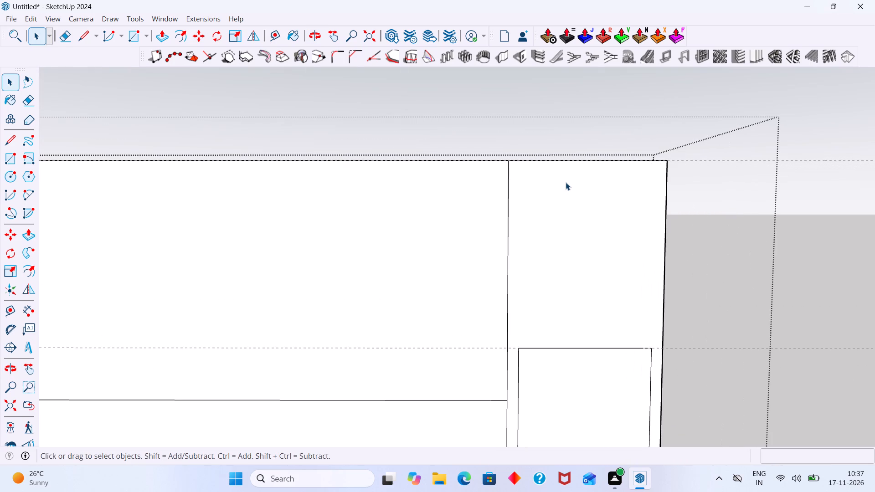
key(t)
click(576, 159)
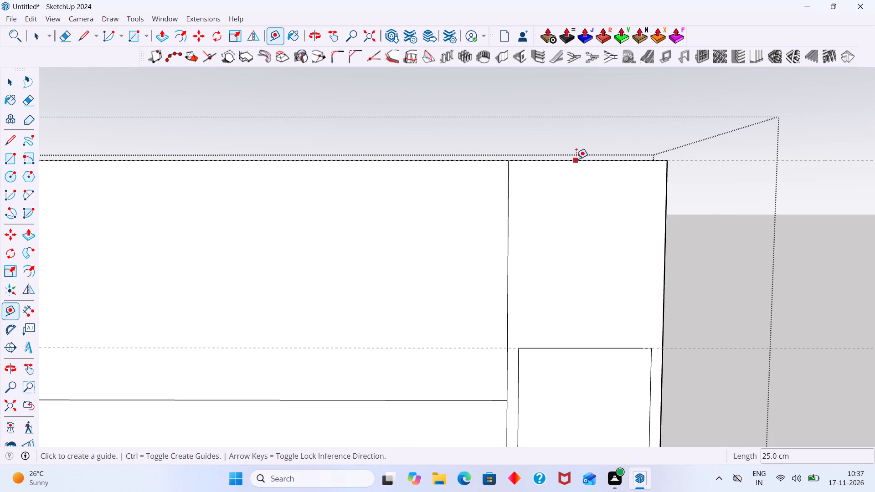
text(18)
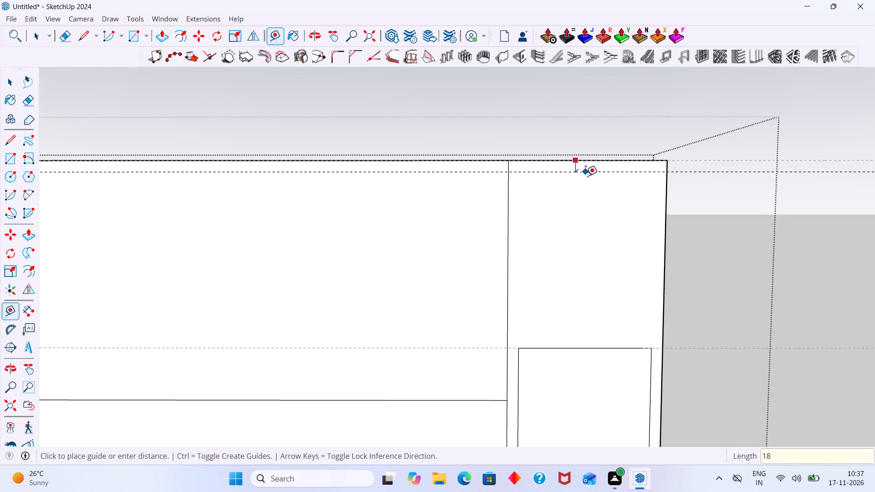
text(mm)
key(Return)
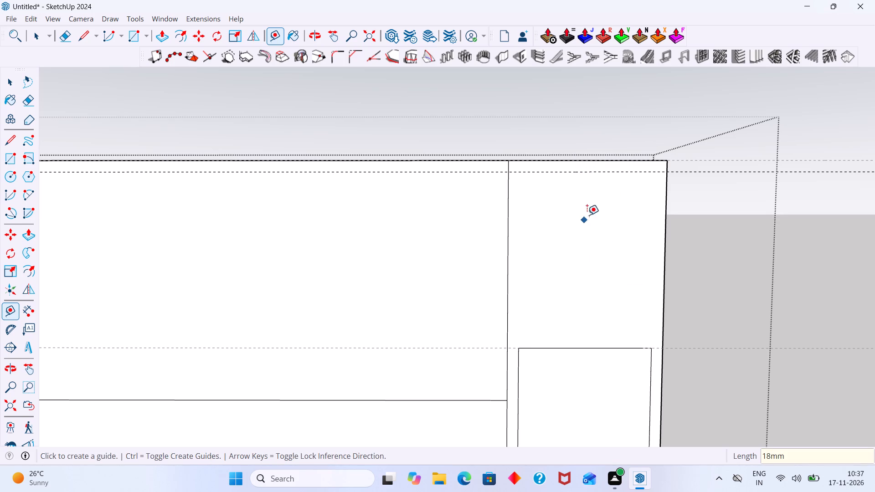
Place another horizontal guide 30 cm below the 18 mm guide.
click(585, 170)
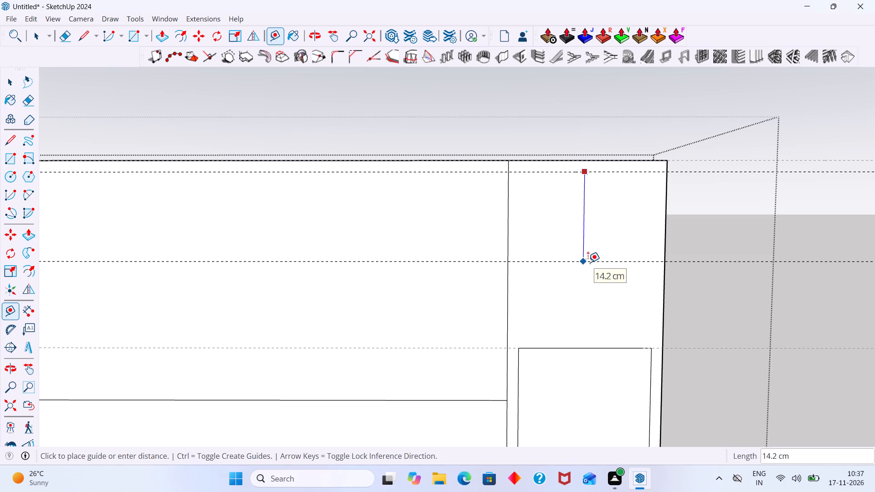
text(30)
key(Return)
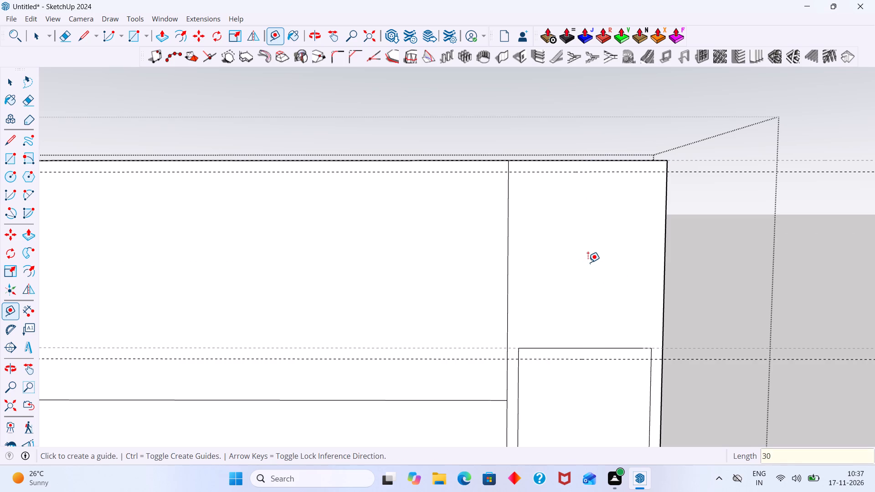
key(space)
Draw a line about 21.4 cm long across the side strip's inner frame along the new lower guide.
scroll(601, 316, down, 3)
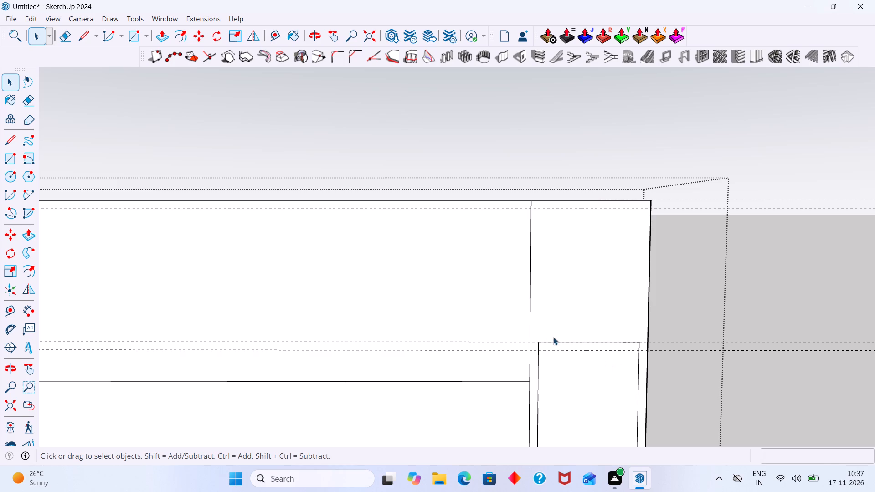
key(l)
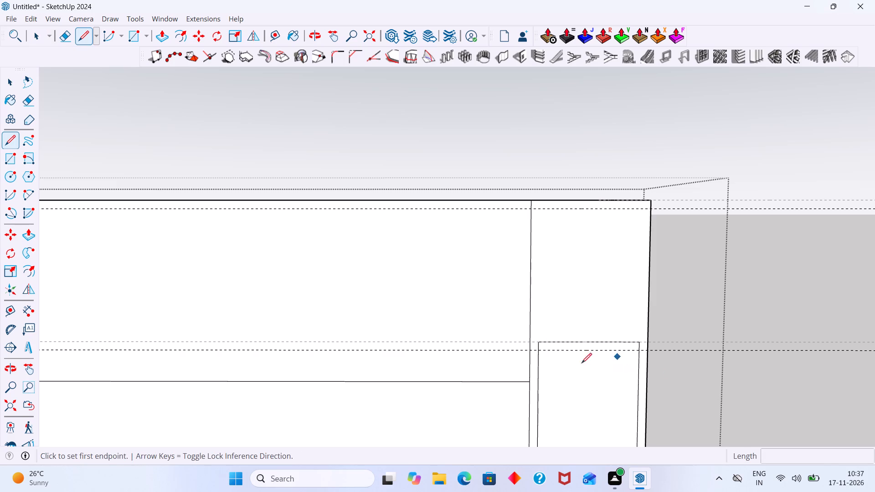
key(space)
double_click(579, 371)
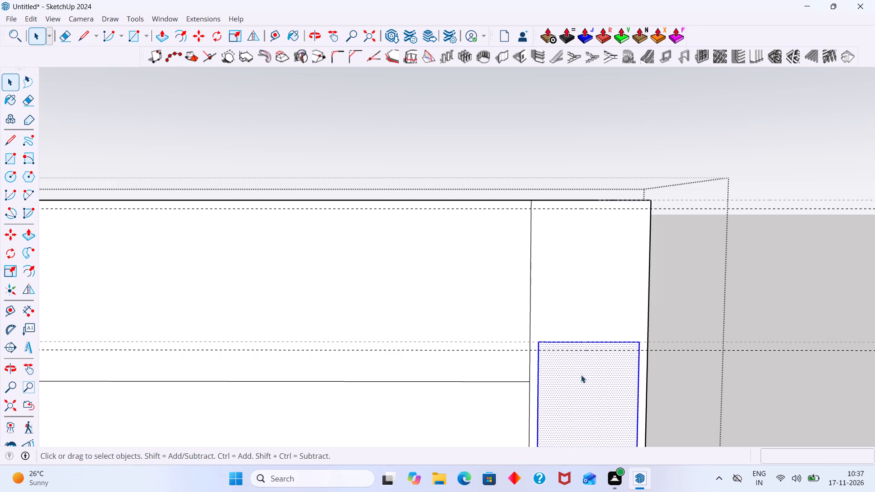
click(581, 375)
click(590, 374)
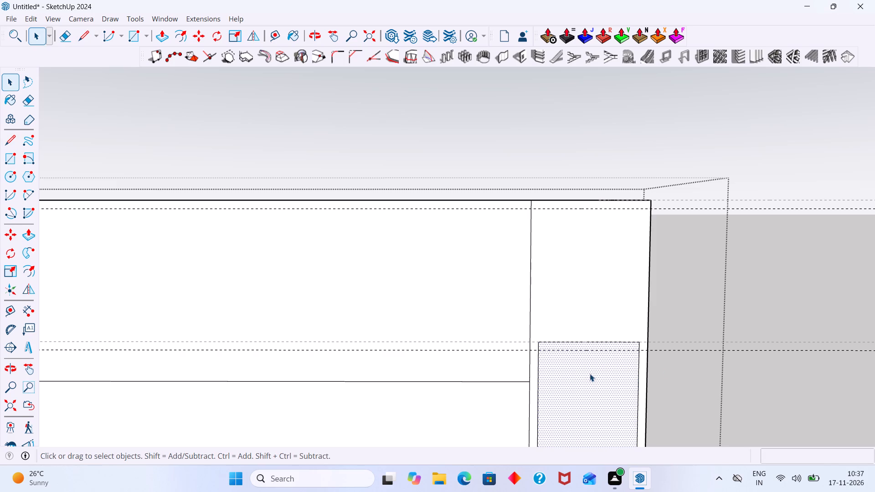
key(l)
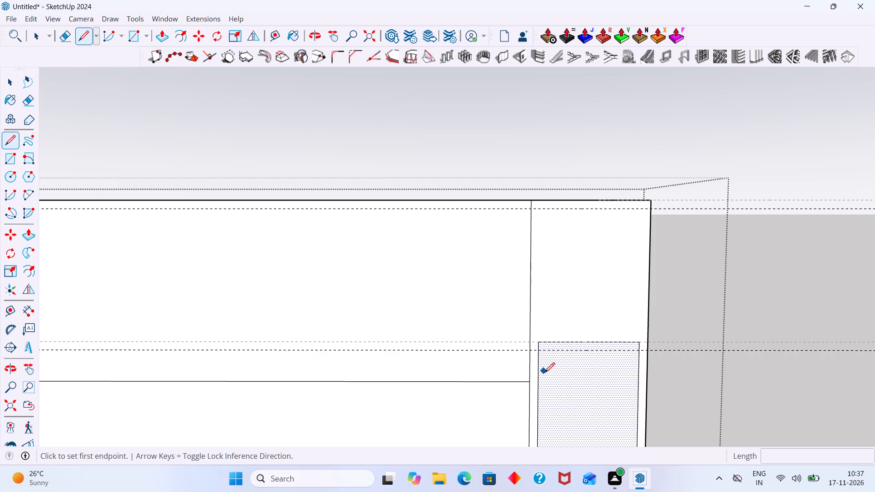
scroll(544, 379, up, 2)
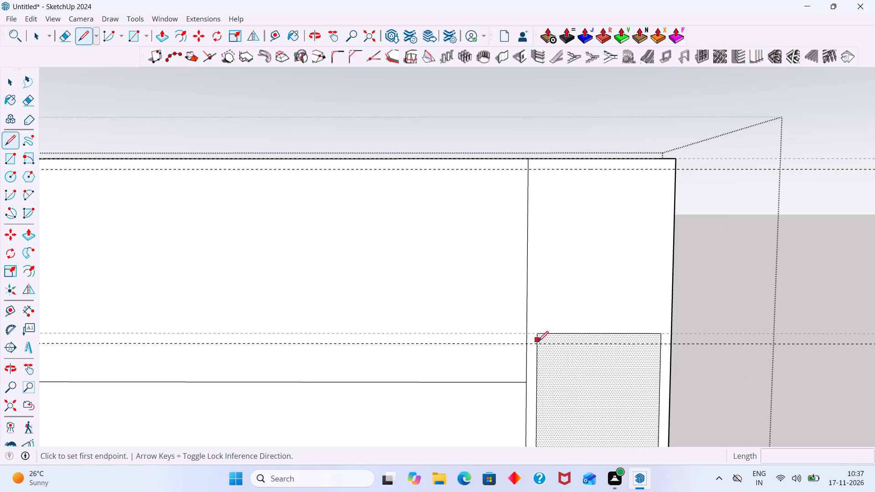
scroll(537, 346, up, 4)
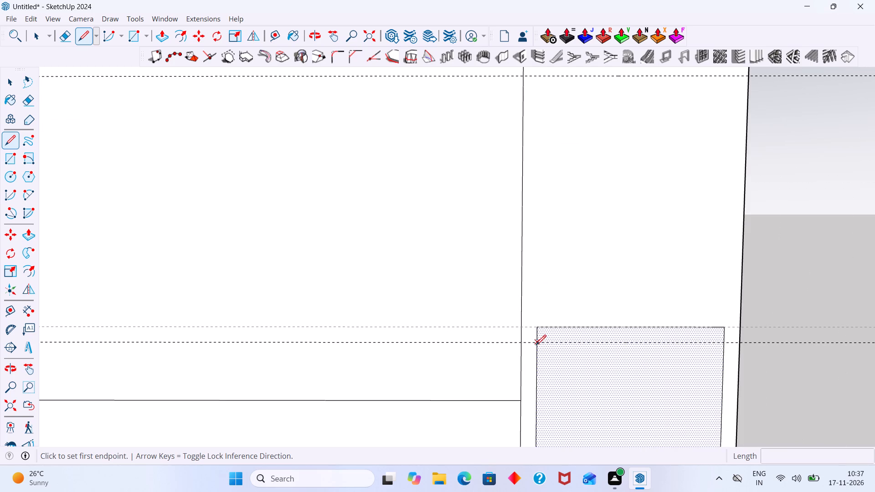
click(536, 343)
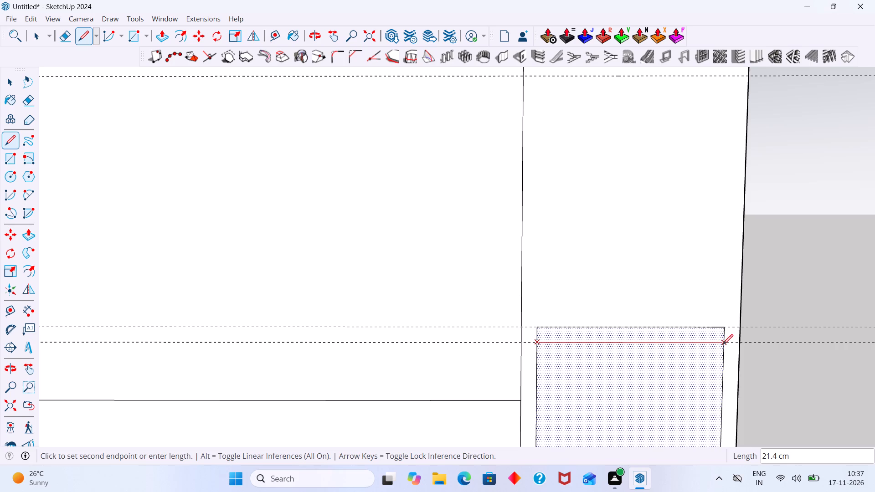
click(724, 344)
key(space)
Draw a 25 cm line across the full width of the side strip along the guide 18 mm below the top edge.
scroll(688, 272, down, 3)
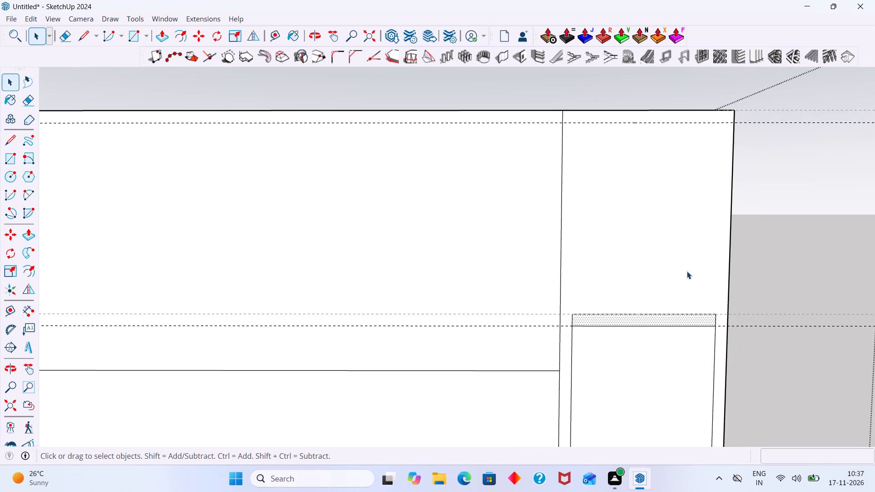
key(l)
scroll(559, 120, up, 7)
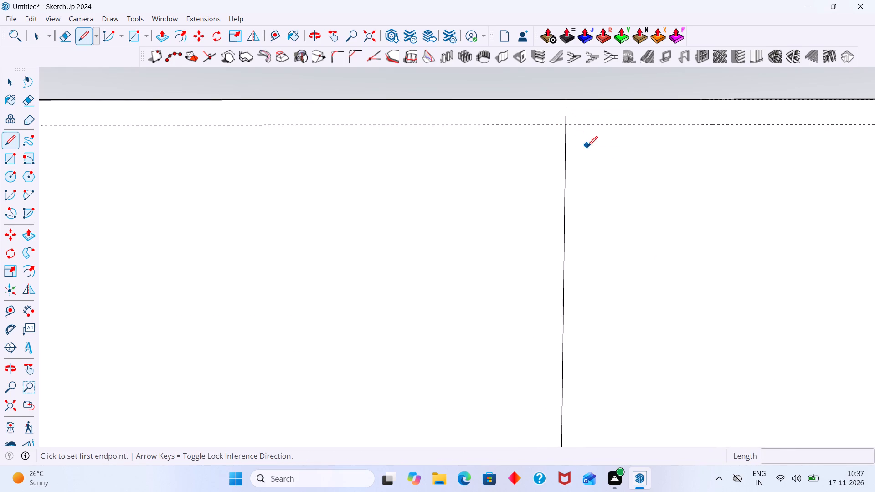
key(space)
double_click(614, 166)
scroll(611, 171, down, 3)
middle_drag(607, 177, 440, 196)
middle_drag(556, 219, 587, 224)
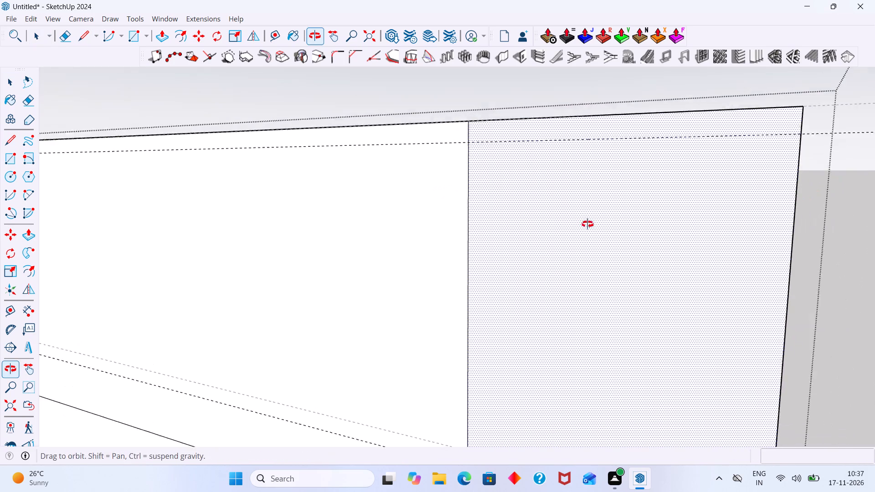
middle_drag(587, 224, 610, 230)
scroll(611, 230, up, 1)
scroll(611, 230, down, 3)
key(l)
scroll(481, 165, up, 5)
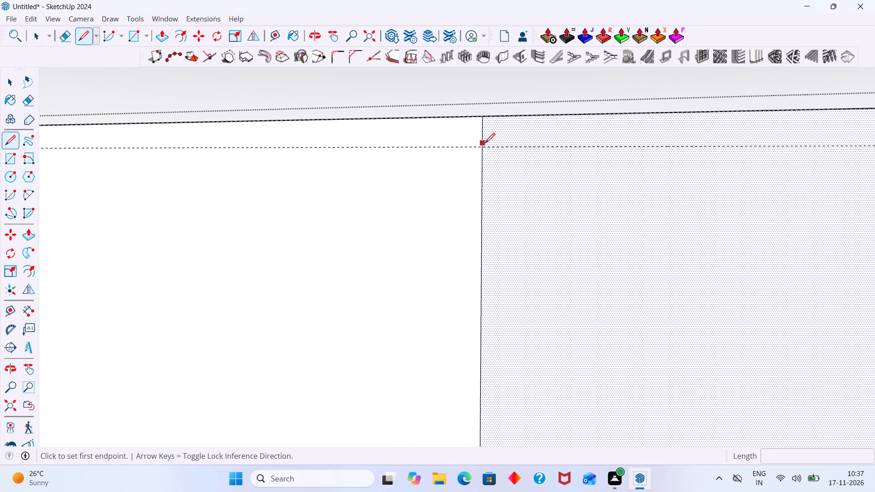
click(483, 148)
scroll(685, 158, down, 9)
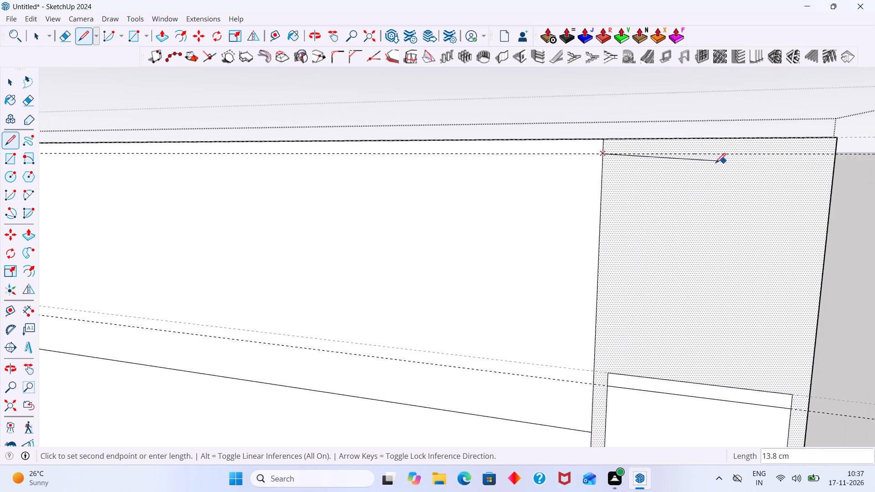
middle_drag(715, 163, 439, 200)
scroll(552, 194, up, 4)
scroll(494, 202, up, 5)
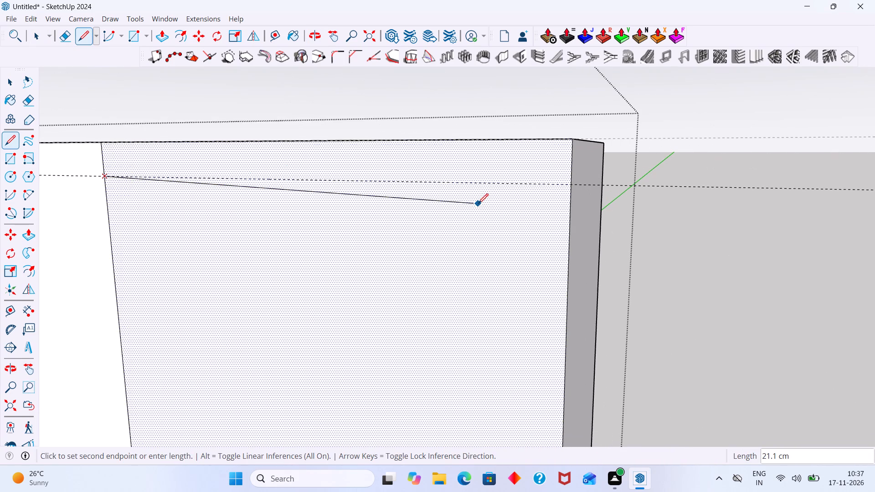
click(571, 184)
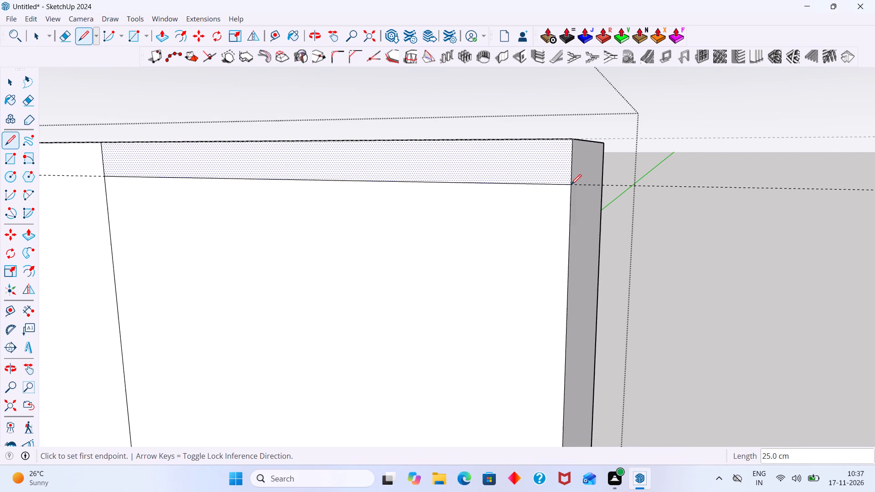
Draw a 28.2 cm vertical line from the inner frame's outer top corner up to the 18 mm line on the side strip.
key(space)
scroll(659, 180, down, 19)
middle_drag(653, 235, 660, 216)
scroll(645, 256, down, 3)
key(l)
scroll(625, 325, up, 8)
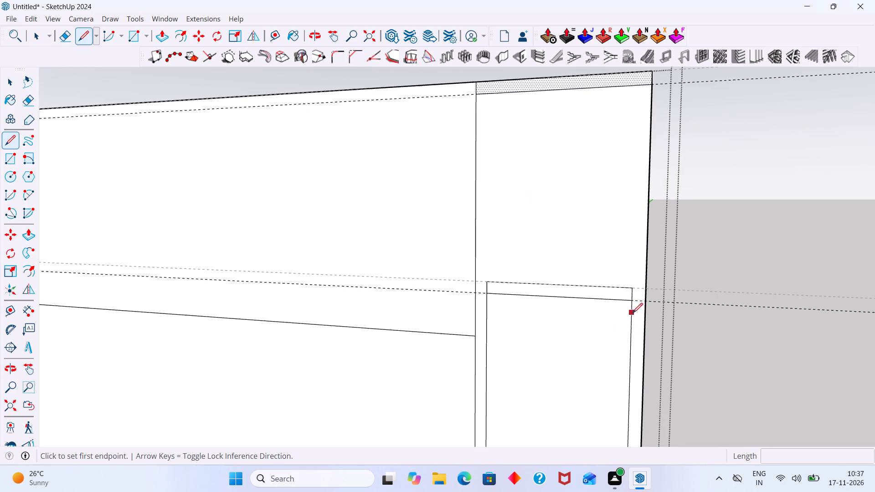
click(633, 286)
key(space)
double_click(627, 272)
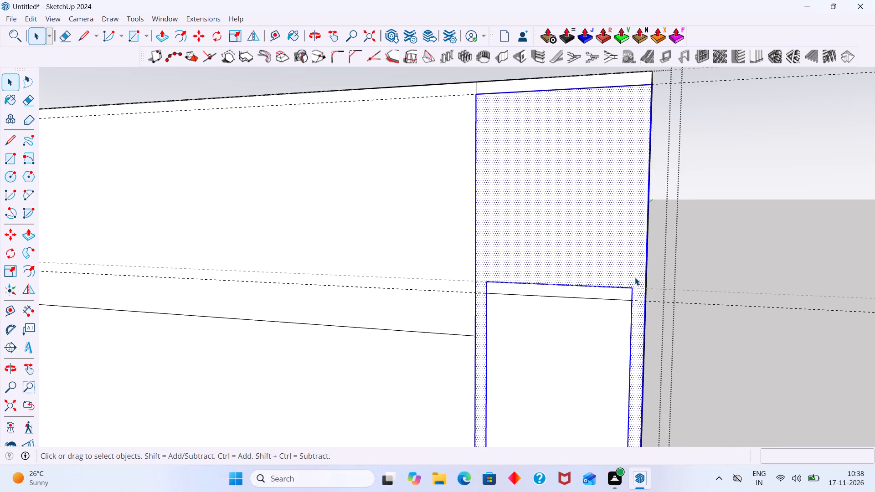
click(632, 276)
key(l)
click(633, 287)
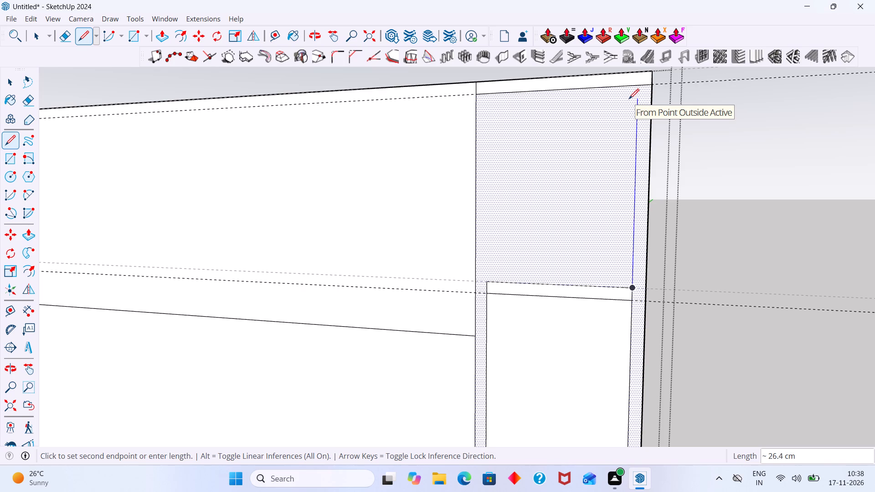
scroll(629, 99, up, 4)
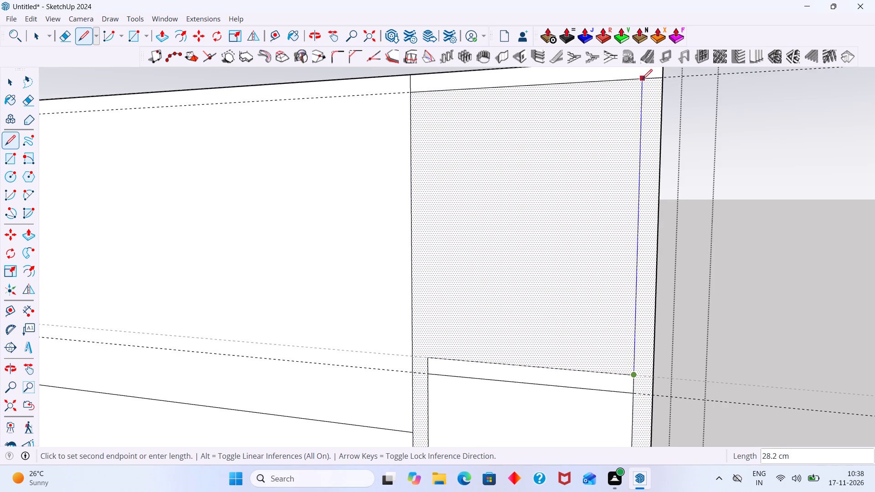
click(642, 79)
key(space)
scroll(670, 108, down, 10)
click(731, 149)
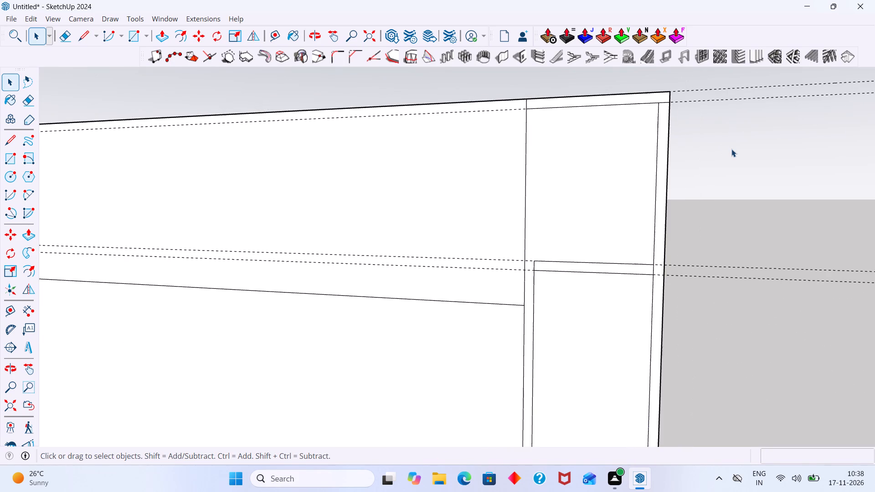
Draw a matching 28.2 cm vertical line from the inner frame's other top corner, beside the main panel, up to the 18 mm line.
scroll(679, 192, down, 3)
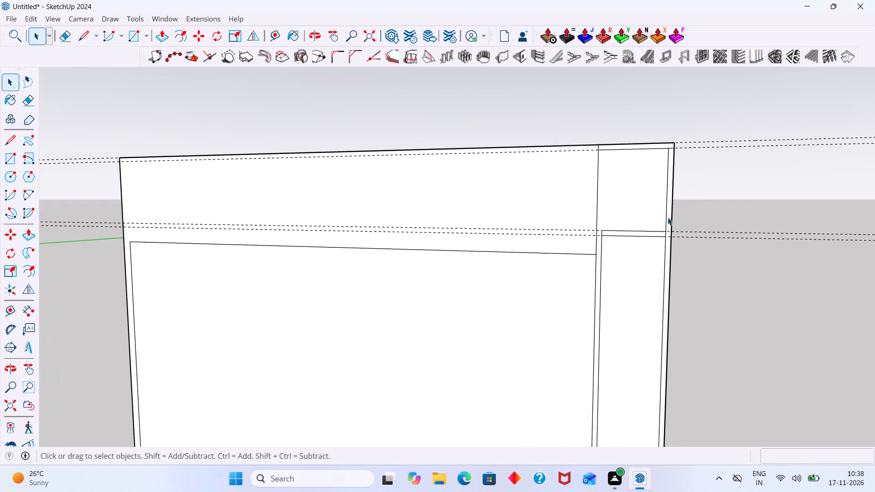
middle_drag(674, 240, 695, 236)
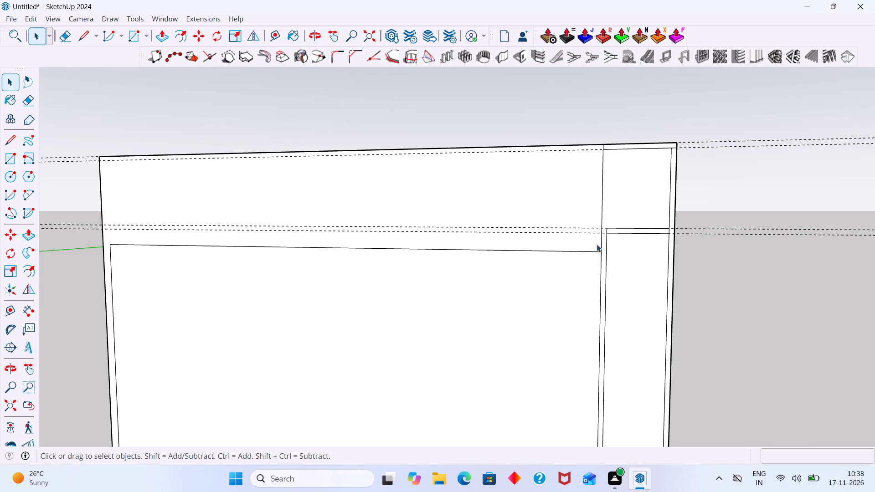
click(626, 189)
double_click(631, 205)
click(632, 214)
key(l)
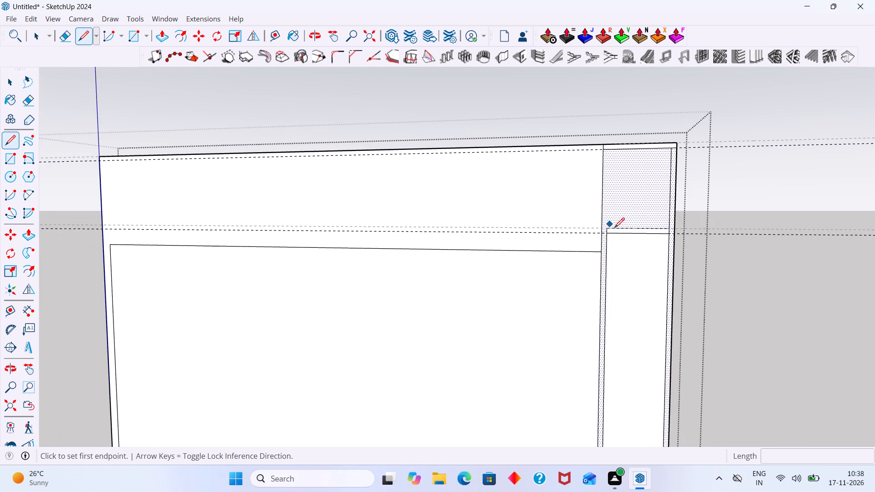
scroll(602, 229, up, 6)
click(609, 226)
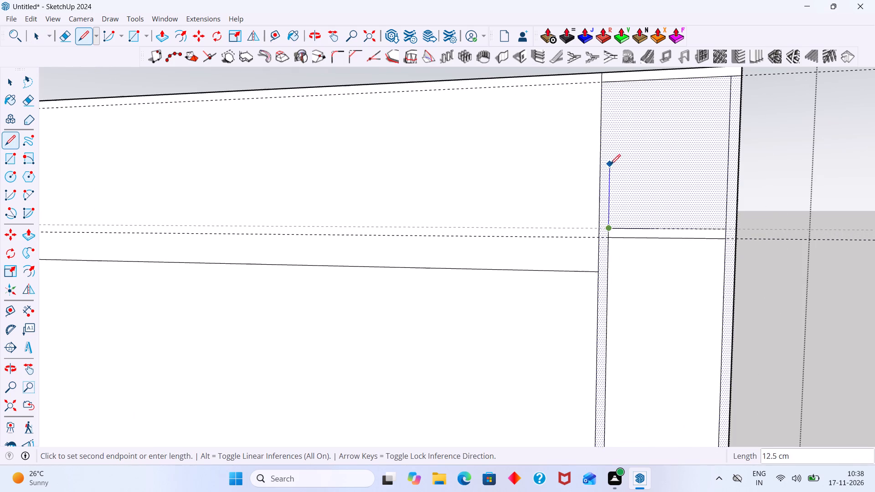
scroll(614, 154, up, 1)
scroll(614, 154, down, 4)
scroll(618, 101, up, 3)
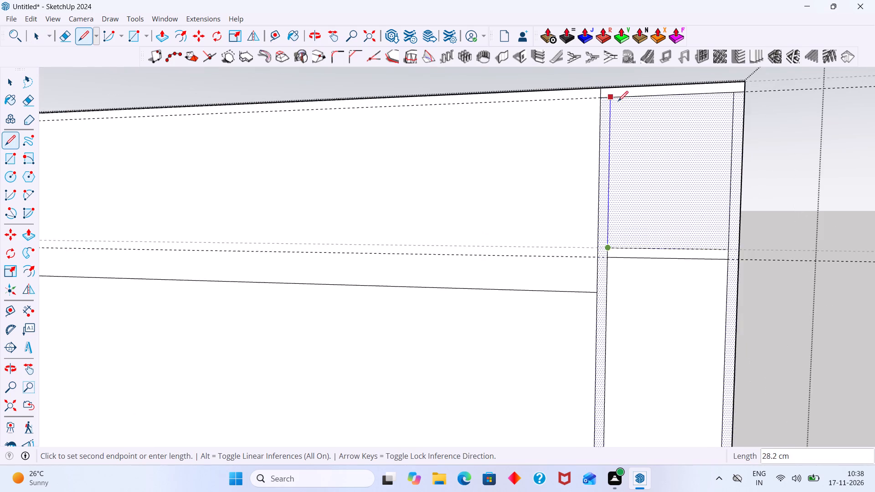
scroll(618, 101, up, 3)
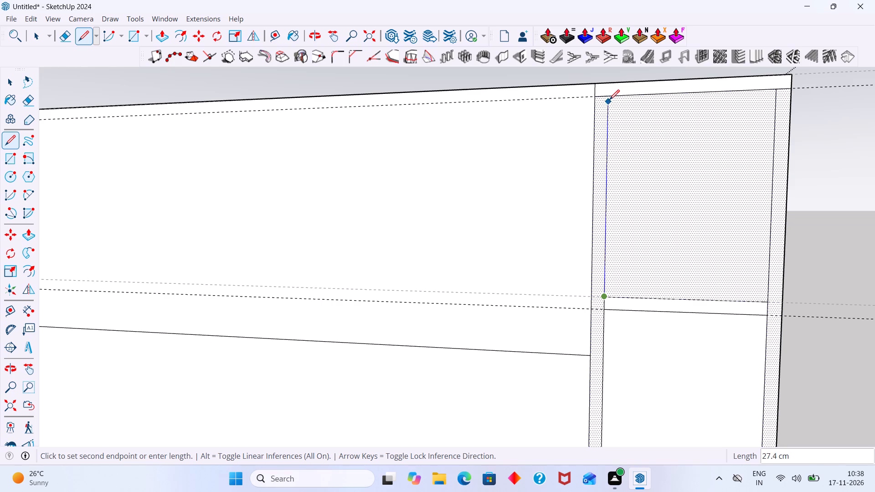
click(609, 96)
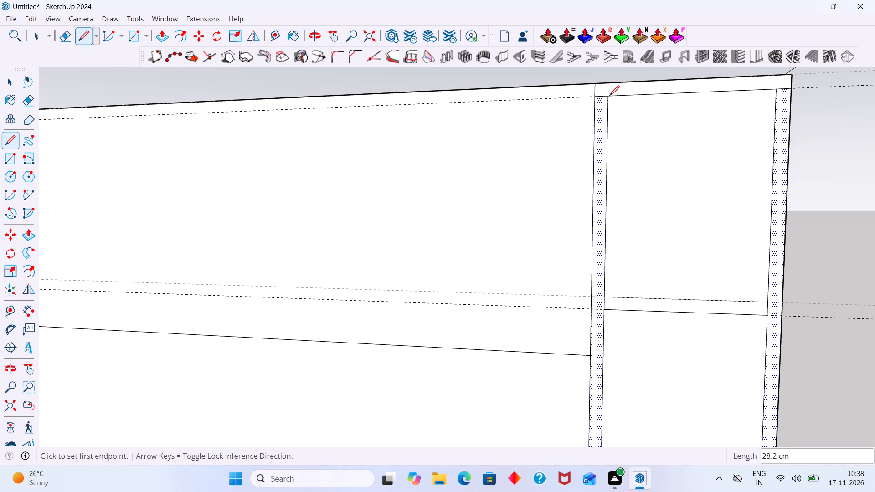
key(space)
scroll(651, 119, down, 15)
click(747, 230)
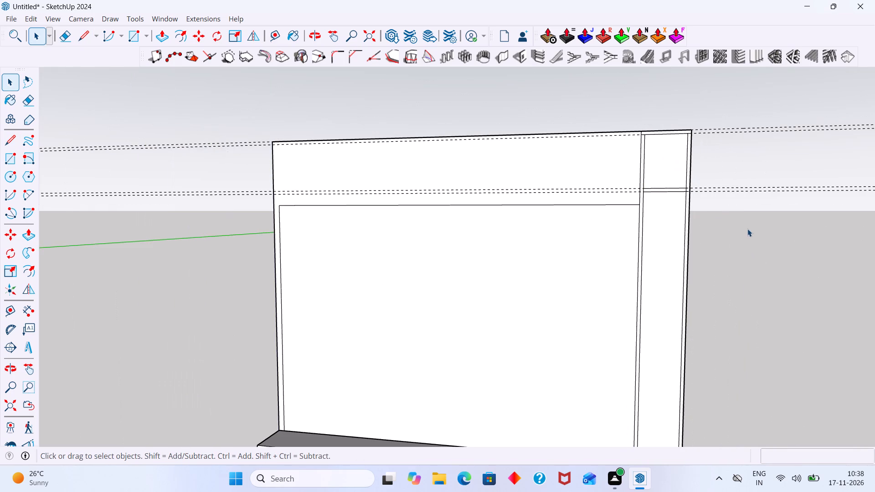
Erase the two horizontal guides along the back panel's top edge and the inner frame's original top edge.
key(e)
drag(755, 116, 781, 207)
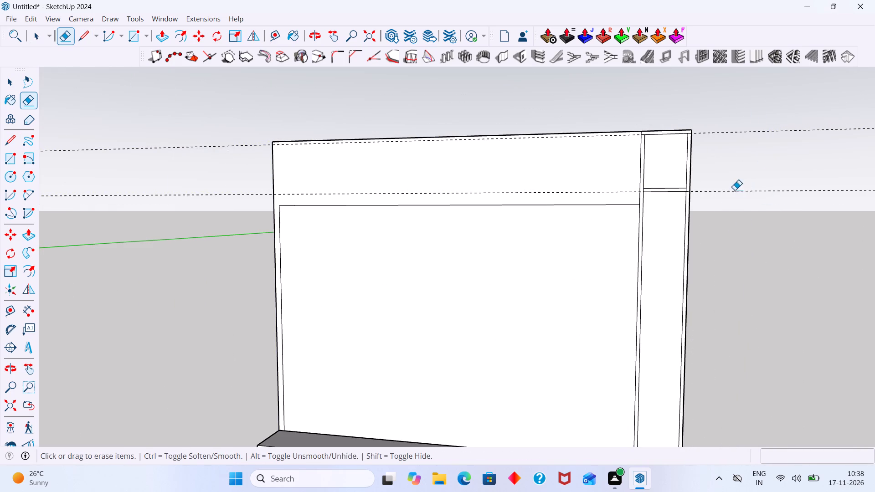
Erase the remaining two horizontal guides, opening the back panel group to reach them.
drag(745, 141, 740, 117)
drag(758, 148, 751, 121)
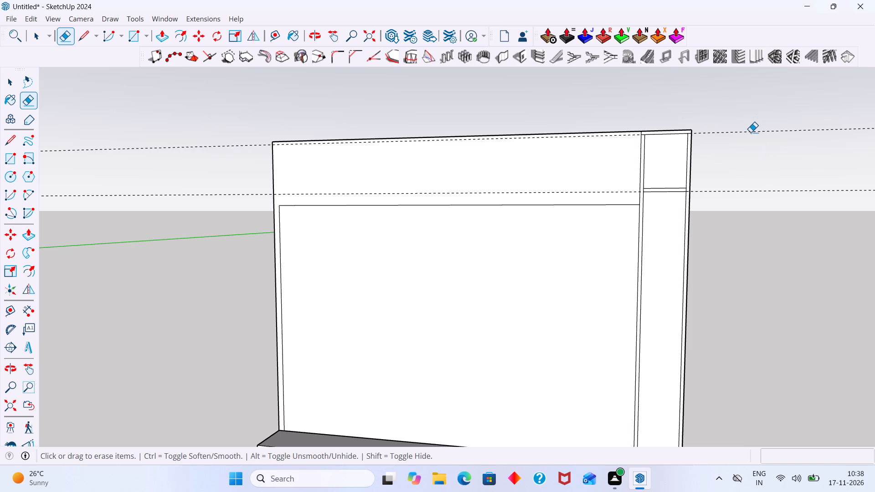
click(751, 132)
drag(757, 137, 757, 128)
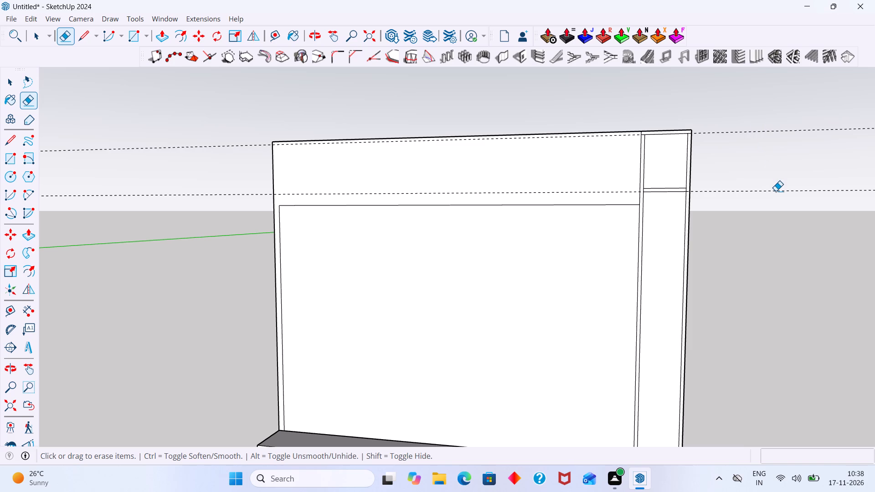
click(776, 191)
scroll(747, 192, up, 4)
middle_drag(734, 205, 685, 231)
scroll(686, 232, up, 1)
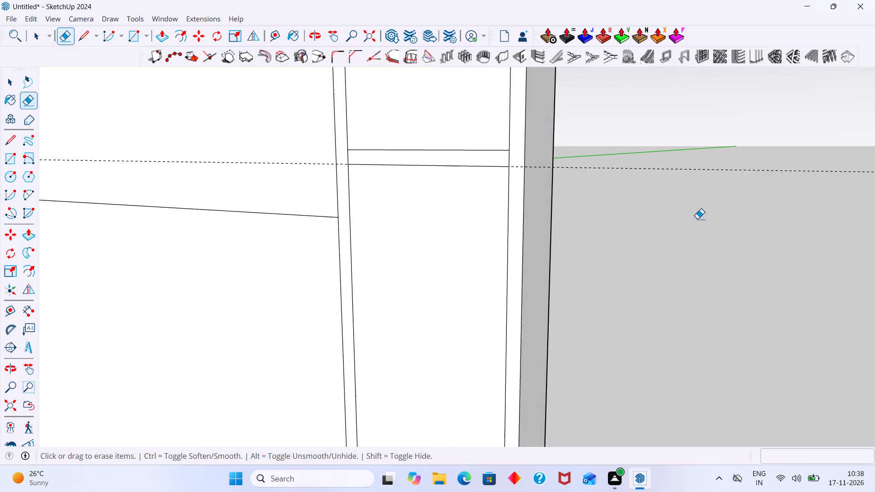
drag(702, 218, 678, 164)
key(space)
double_click(690, 175)
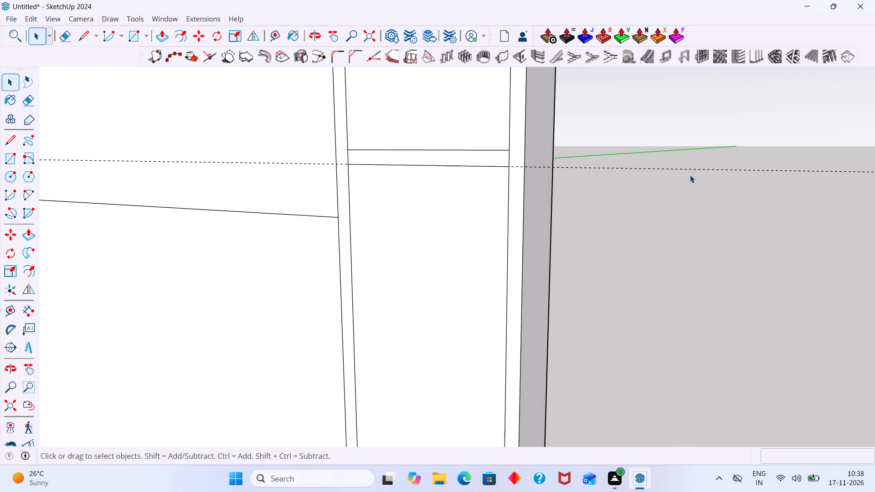
click(690, 172)
triple_click(690, 170)
double_click(701, 169)
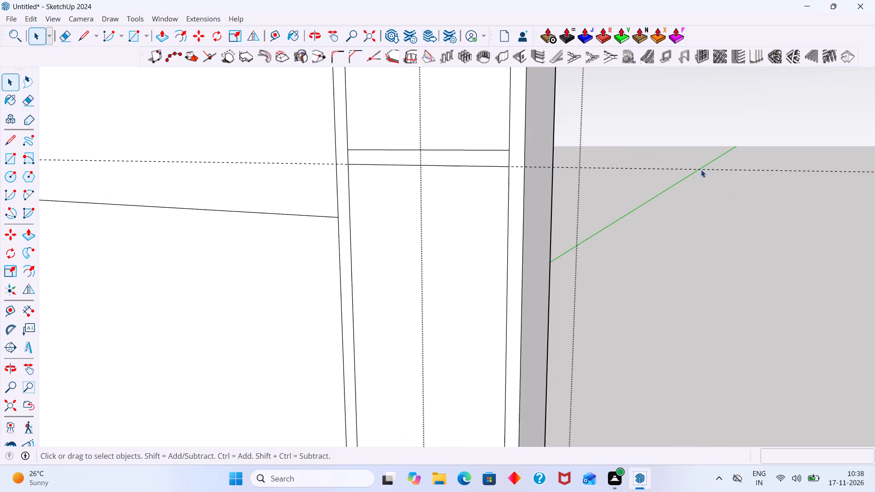
click(705, 170)
key(e)
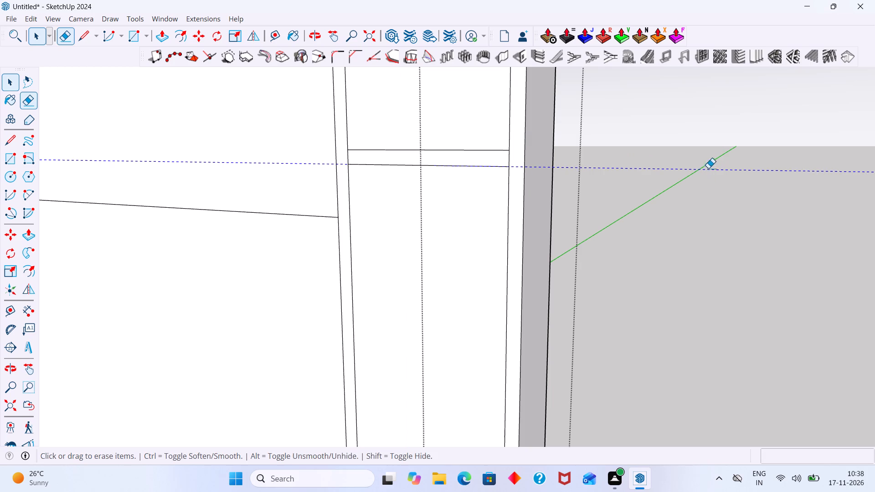
drag(722, 133, 742, 196)
scroll(724, 139, down, 12)
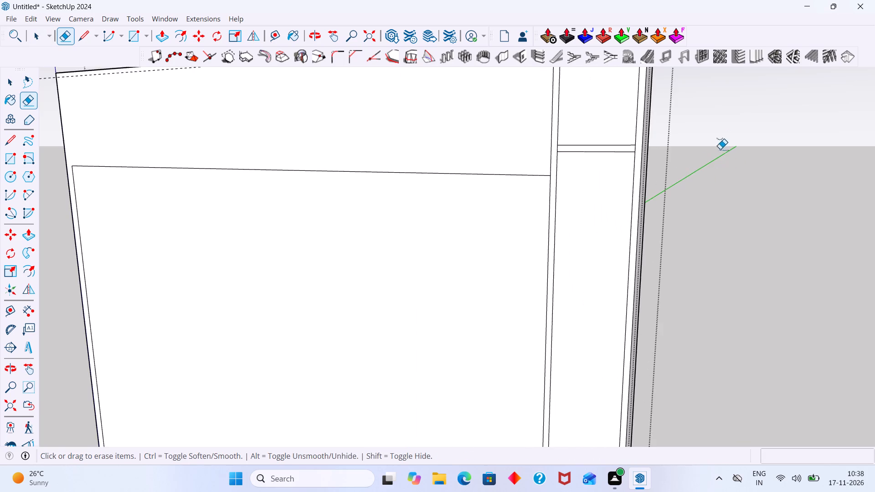
shift+middle_drag(718, 151, 651, 273)
click(683, 172)
key(space)
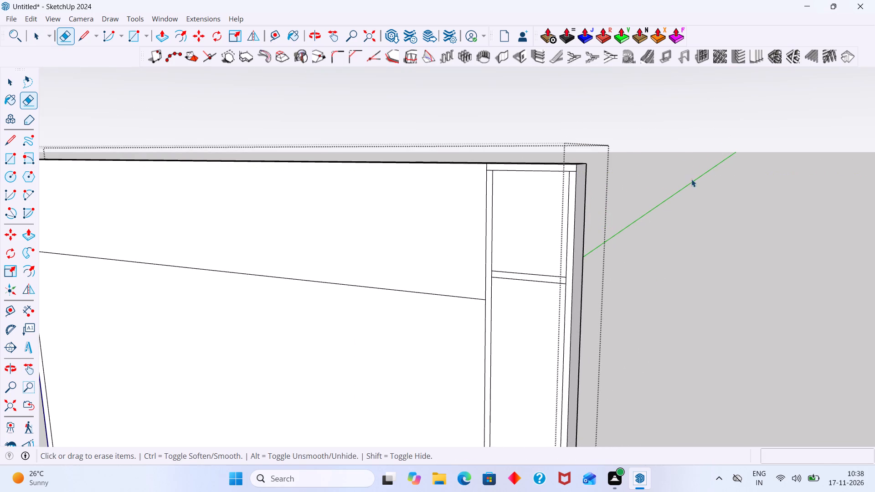
click(710, 186)
Erase the two closely spaced horizontal lines crossing the side strip's inner frame, including the leftover stub at the outer edge.
scroll(622, 222, down, 5)
middle_drag(609, 251, 648, 255)
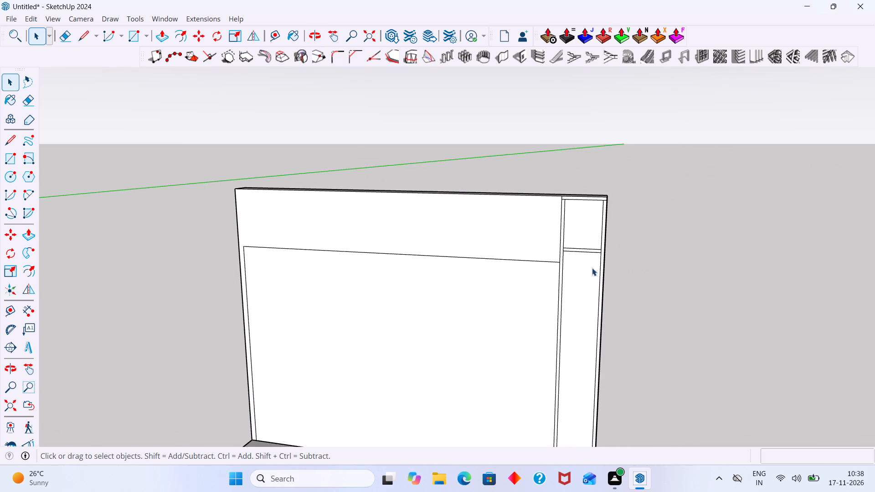
scroll(557, 243, up, 6)
scroll(578, 287, up, 1)
scroll(581, 287, down, 6)
middle_drag(585, 288, 587, 164)
middle_drag(601, 210, 607, 221)
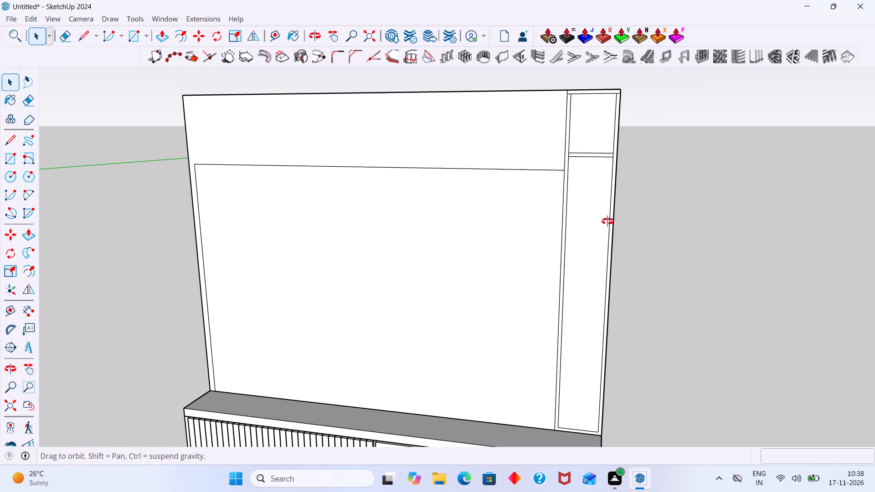
middle_drag(607, 221, 608, 222)
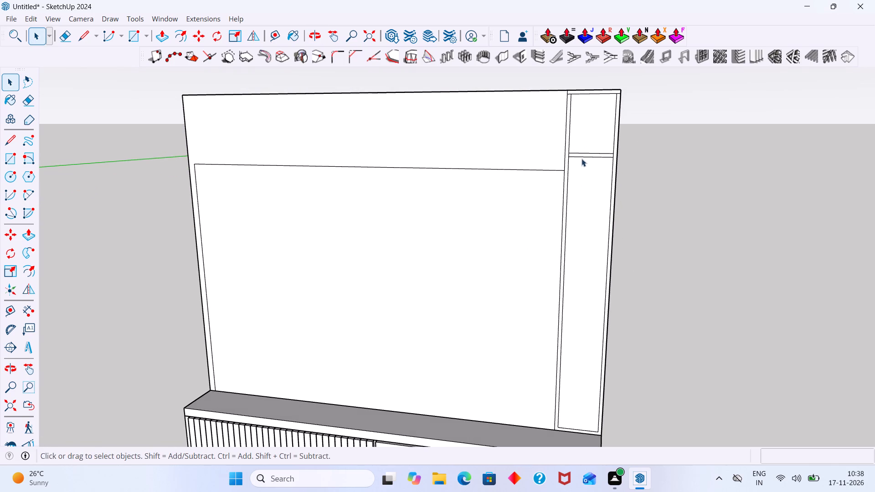
scroll(598, 187, down, 2)
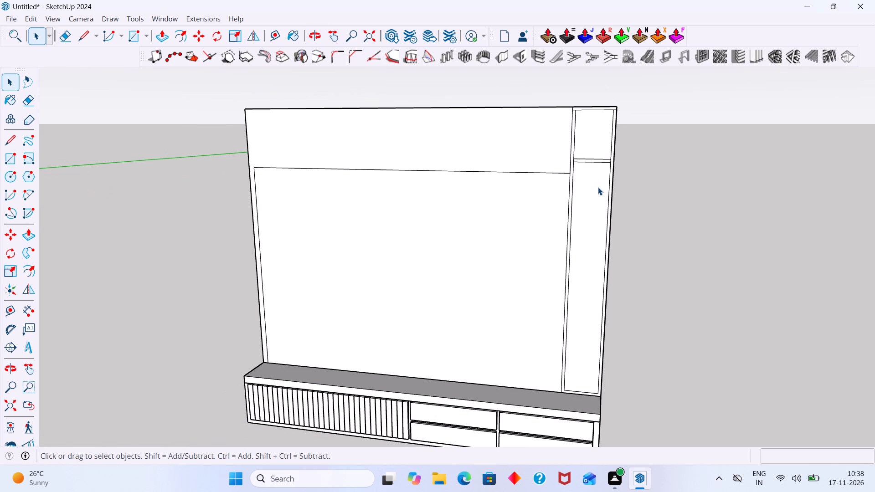
scroll(588, 158, up, 1)
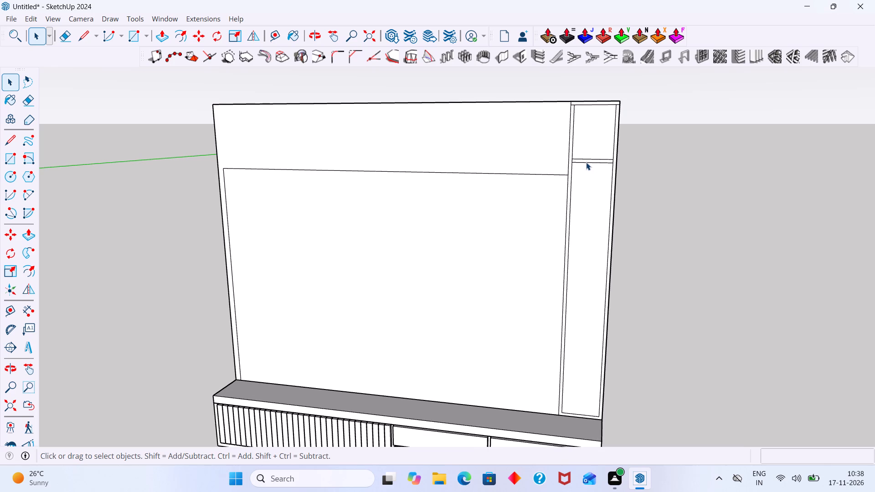
double_click(588, 183)
click(587, 172)
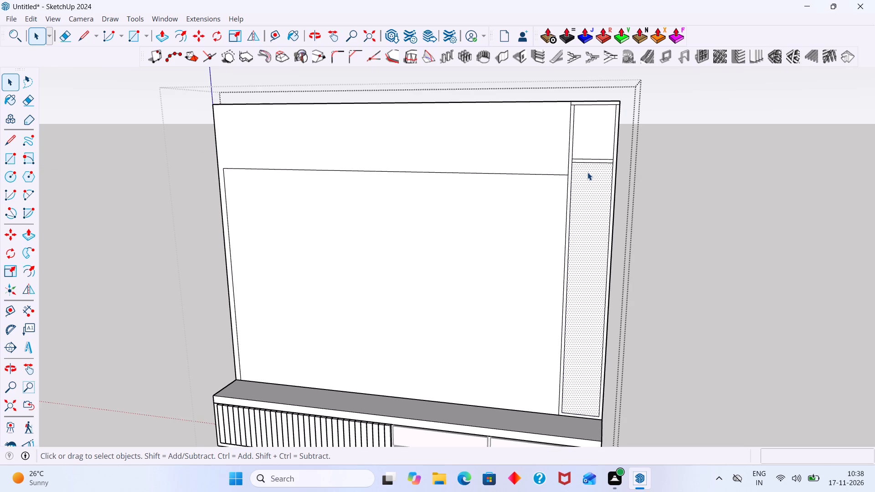
key(e)
drag(597, 149, 601, 174)
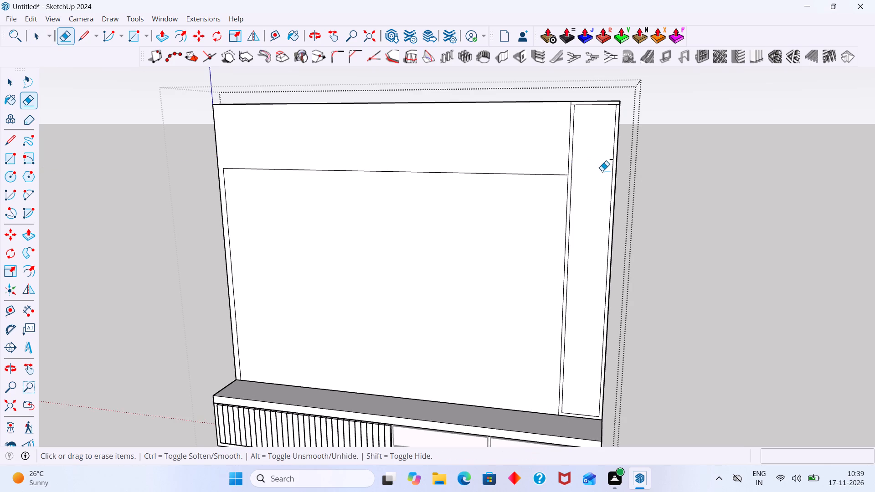
scroll(595, 169, up, 12)
click(635, 142)
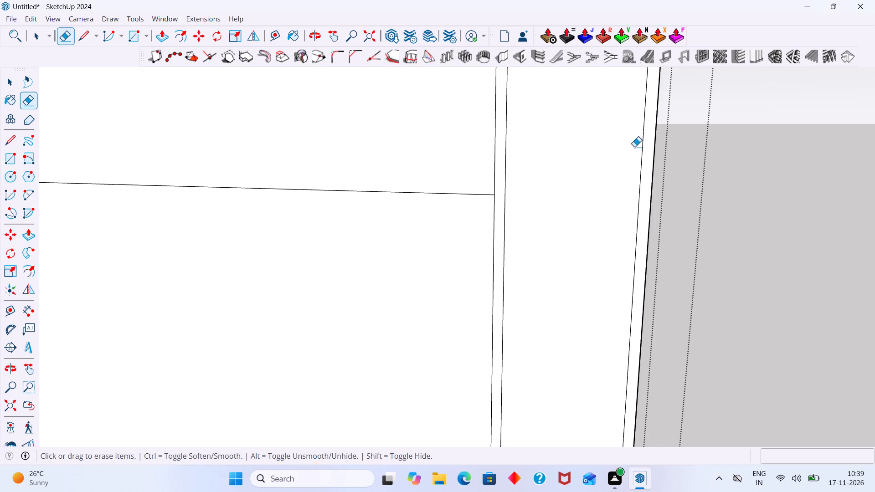
scroll(635, 178, down, 4)
key(space)
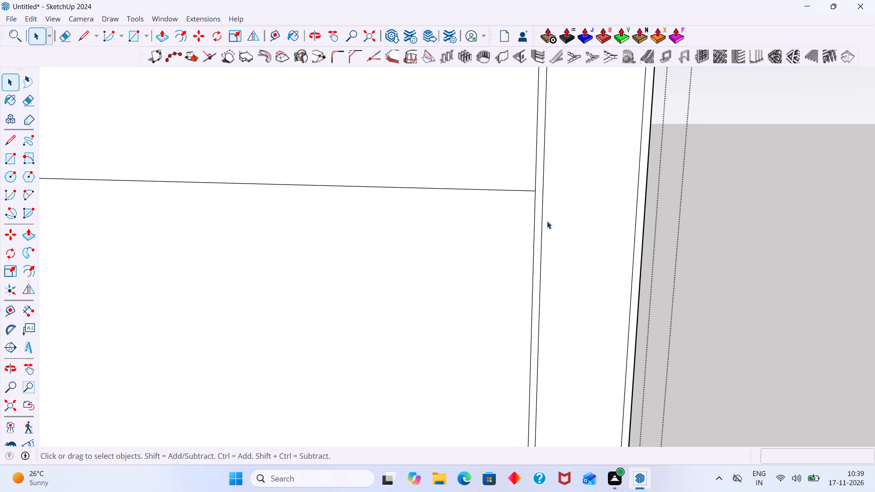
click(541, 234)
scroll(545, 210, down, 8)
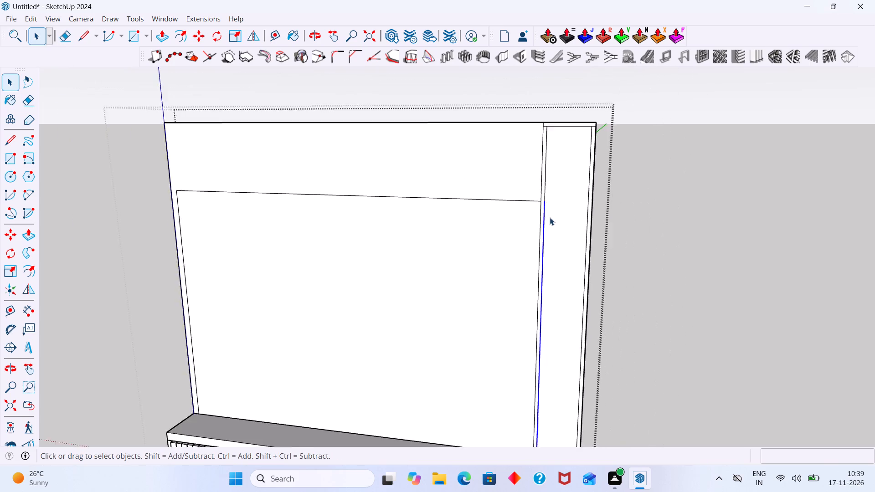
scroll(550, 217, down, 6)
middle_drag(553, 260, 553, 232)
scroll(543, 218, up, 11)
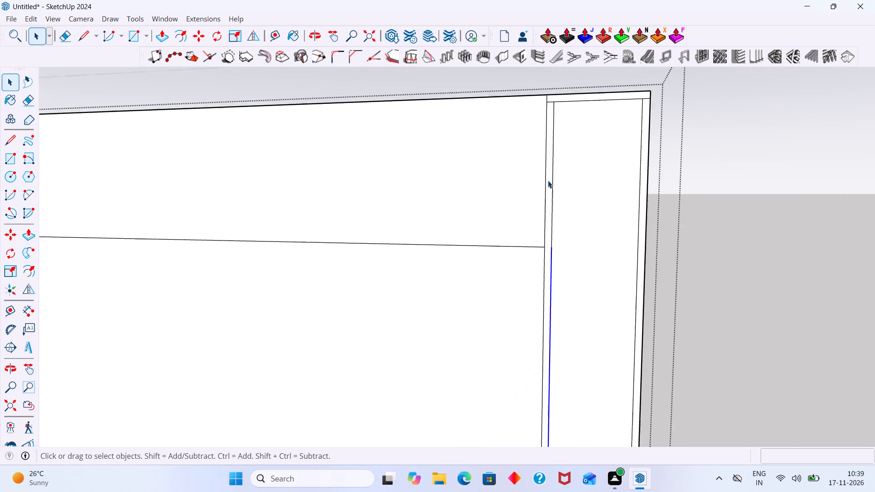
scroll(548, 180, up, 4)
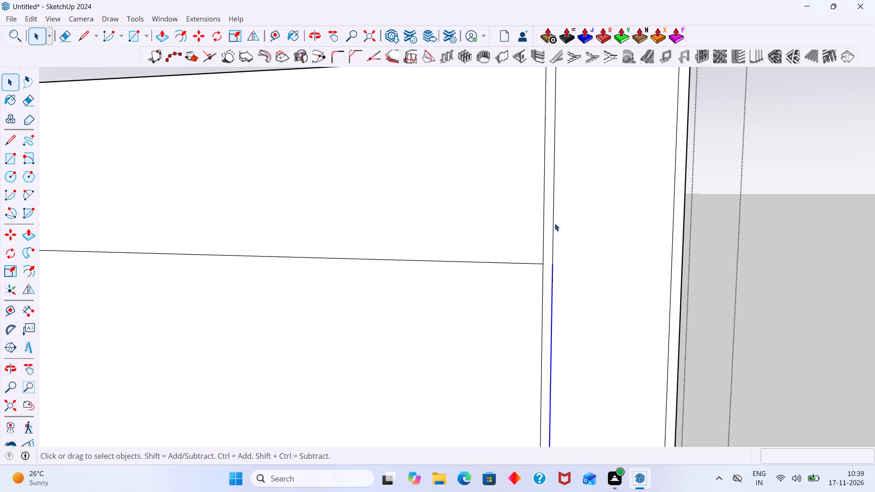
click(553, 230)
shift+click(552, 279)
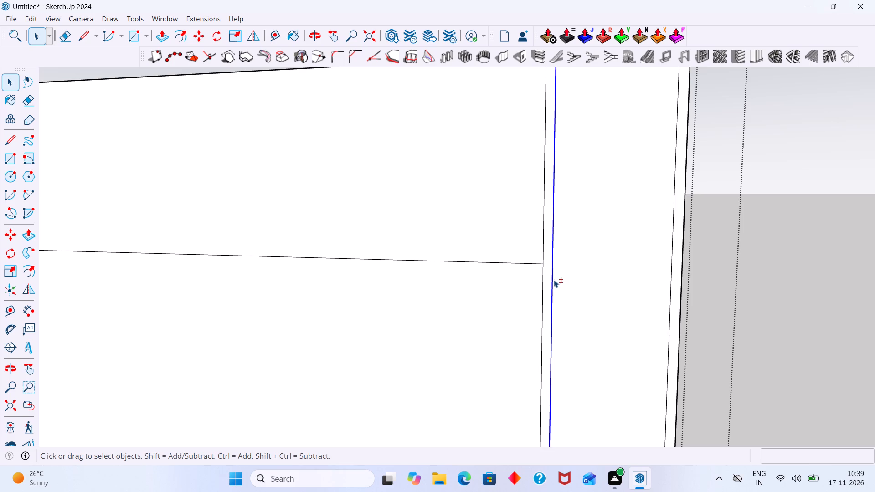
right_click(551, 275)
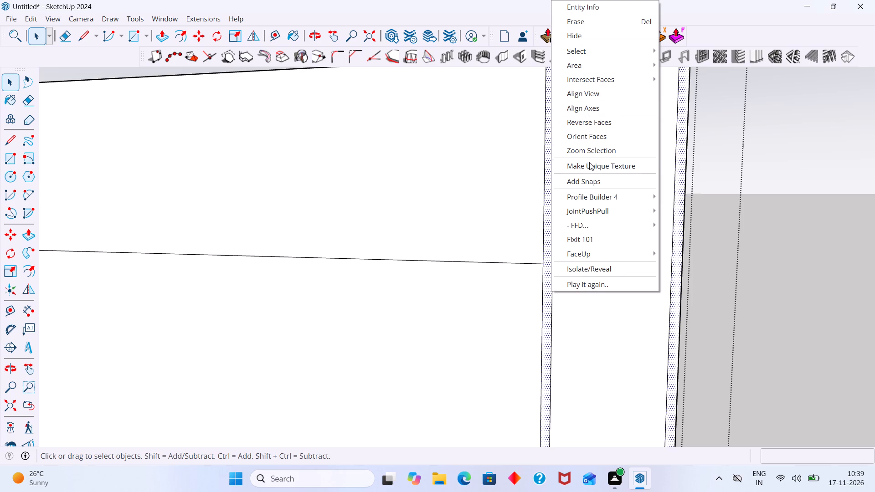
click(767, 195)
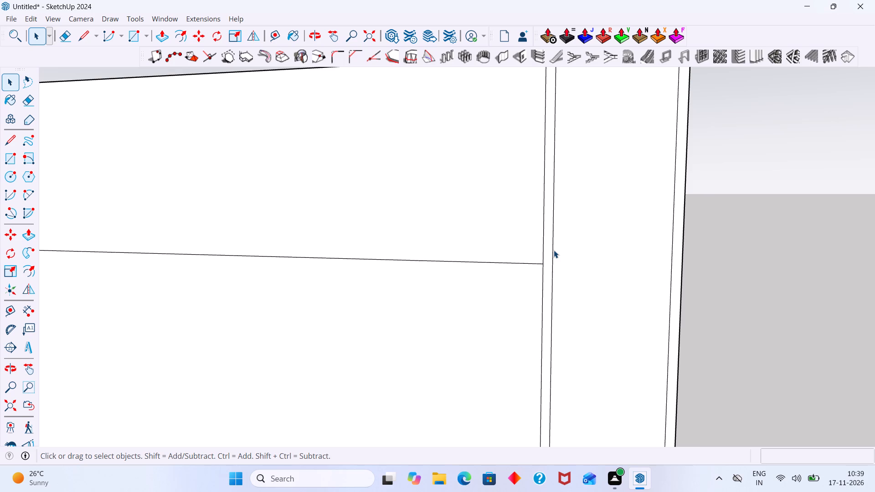
Weld the two collinear segments of the side strip's inner frame line beside the main panel into one edge.
click(553, 251)
double_click(553, 235)
click(551, 242)
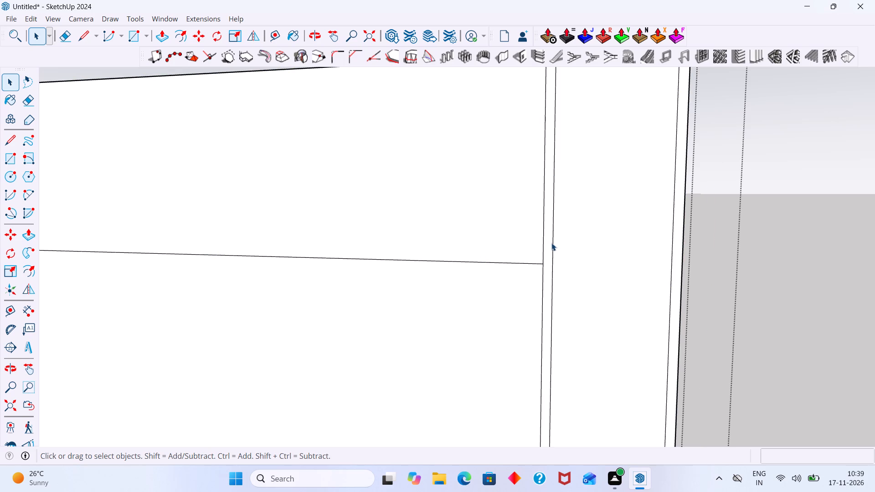
click(553, 243)
shift+click(553, 271)
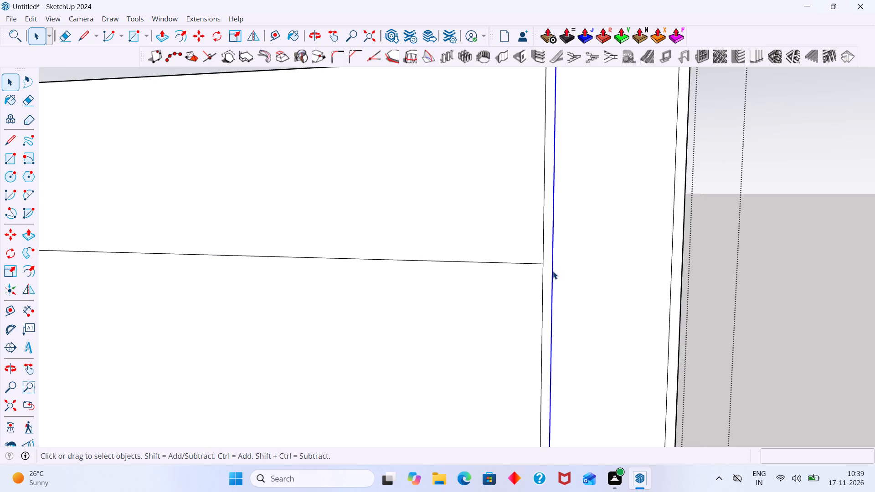
right_click(553, 271)
click(591, 140)
scroll(608, 172, down, 15)
click(714, 235)
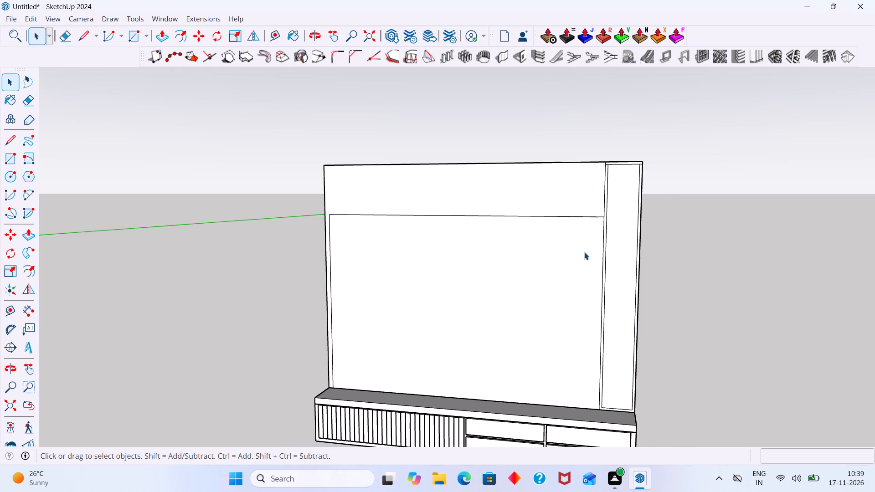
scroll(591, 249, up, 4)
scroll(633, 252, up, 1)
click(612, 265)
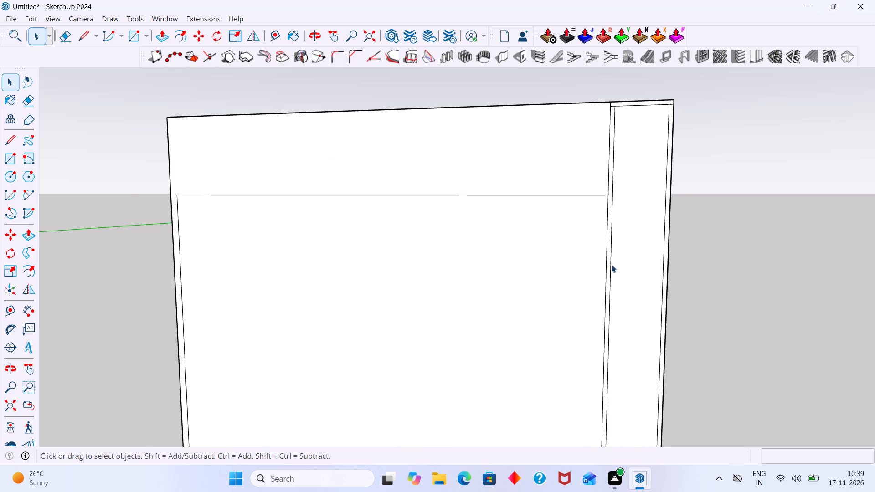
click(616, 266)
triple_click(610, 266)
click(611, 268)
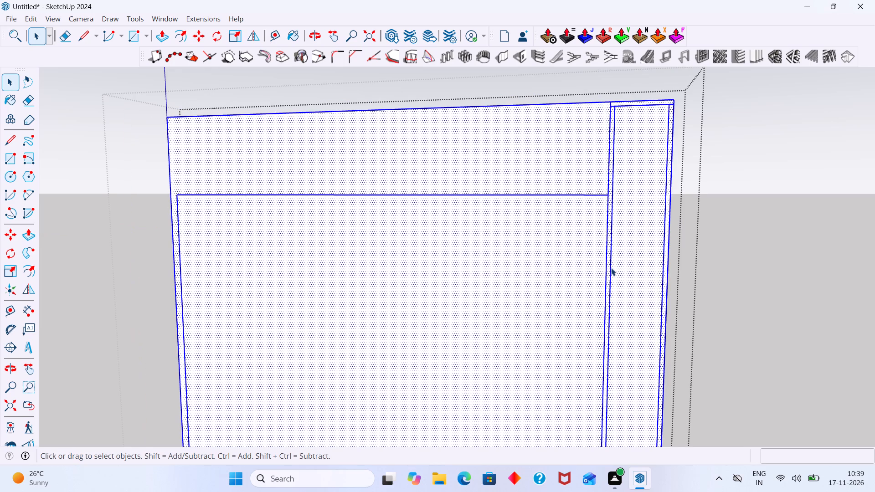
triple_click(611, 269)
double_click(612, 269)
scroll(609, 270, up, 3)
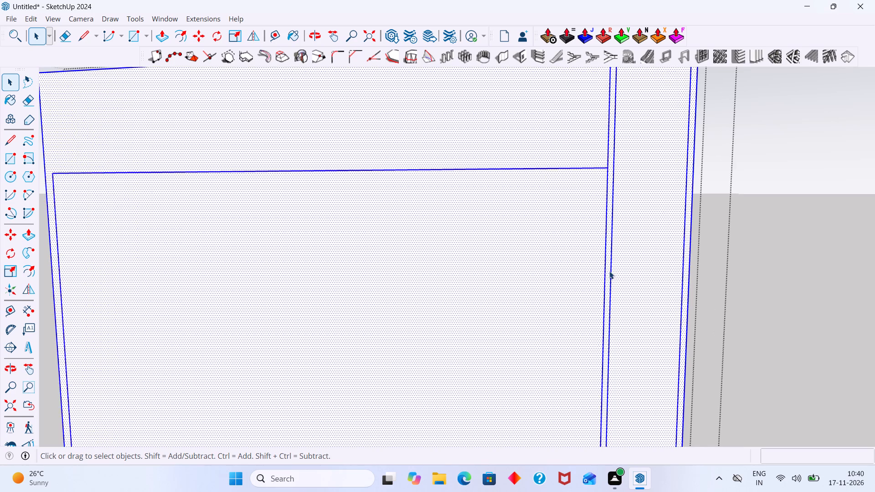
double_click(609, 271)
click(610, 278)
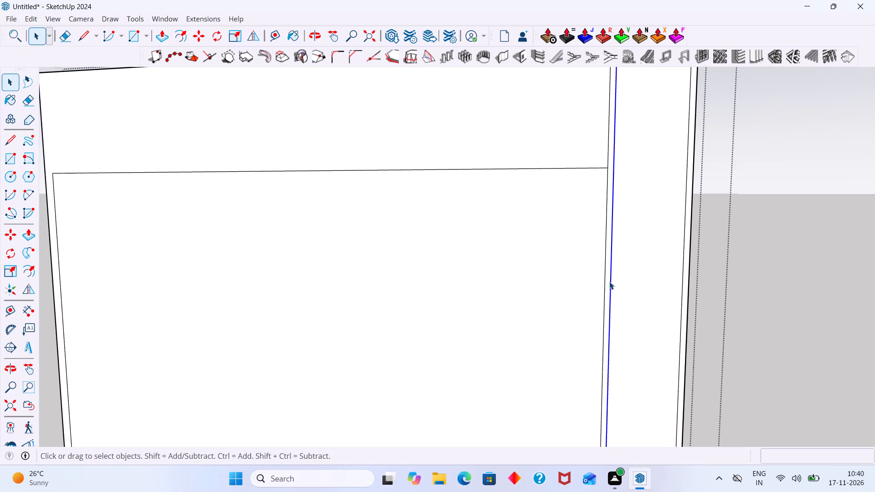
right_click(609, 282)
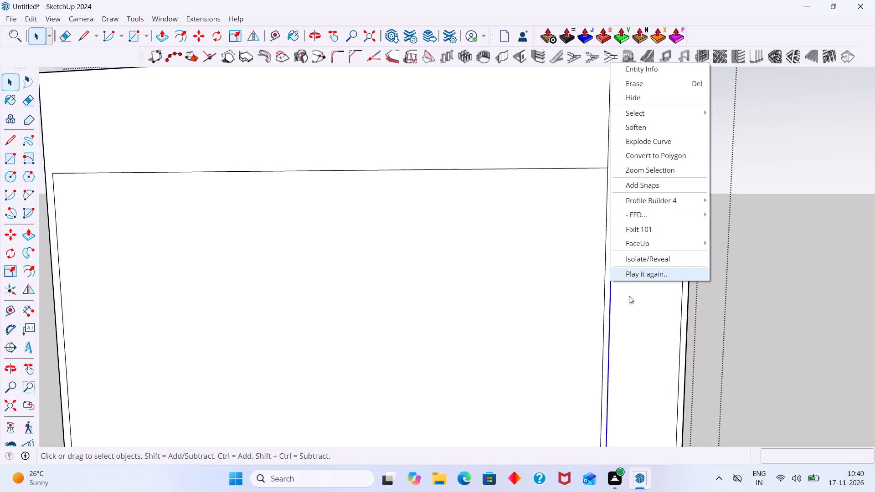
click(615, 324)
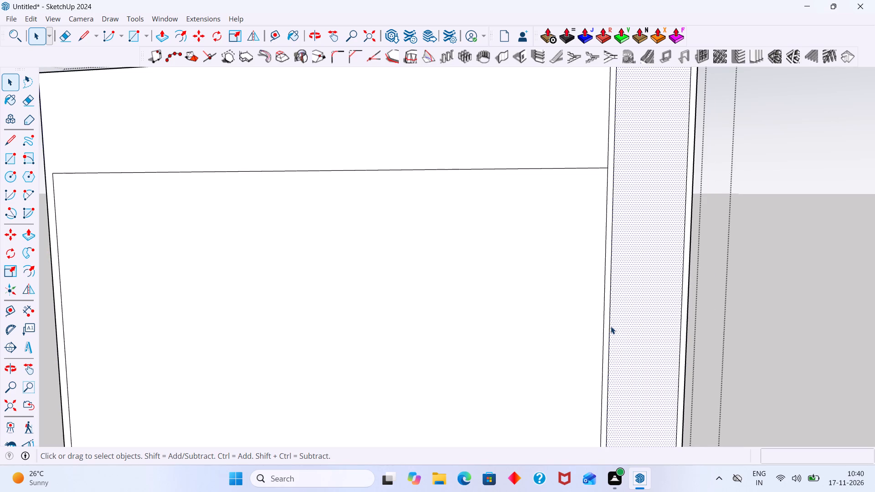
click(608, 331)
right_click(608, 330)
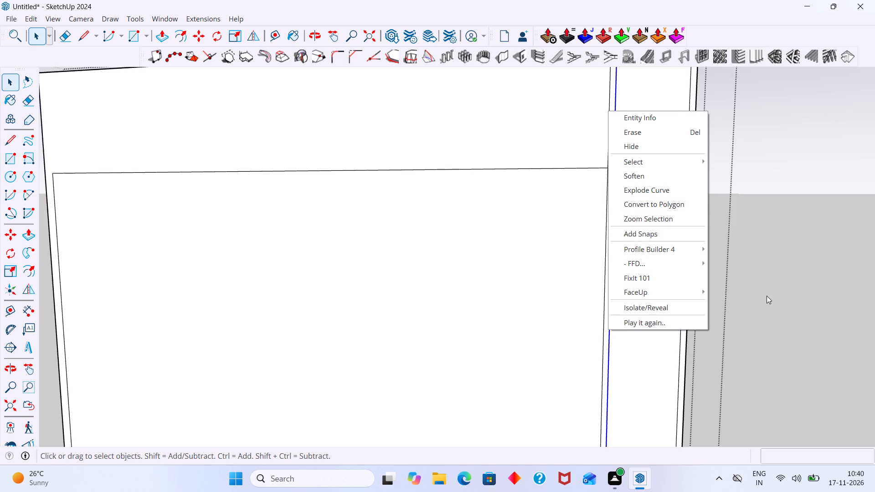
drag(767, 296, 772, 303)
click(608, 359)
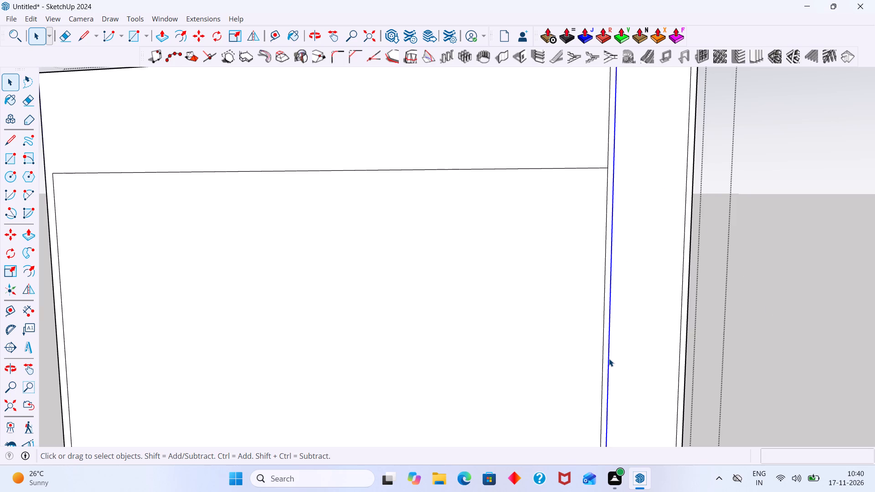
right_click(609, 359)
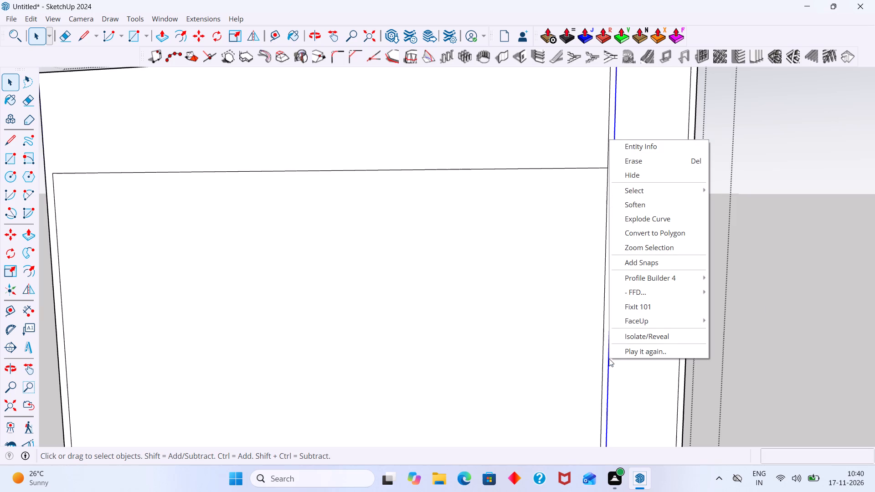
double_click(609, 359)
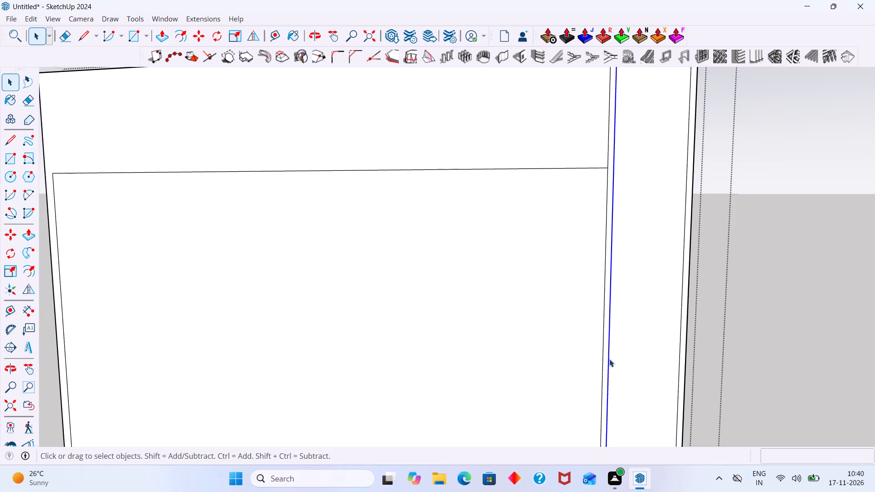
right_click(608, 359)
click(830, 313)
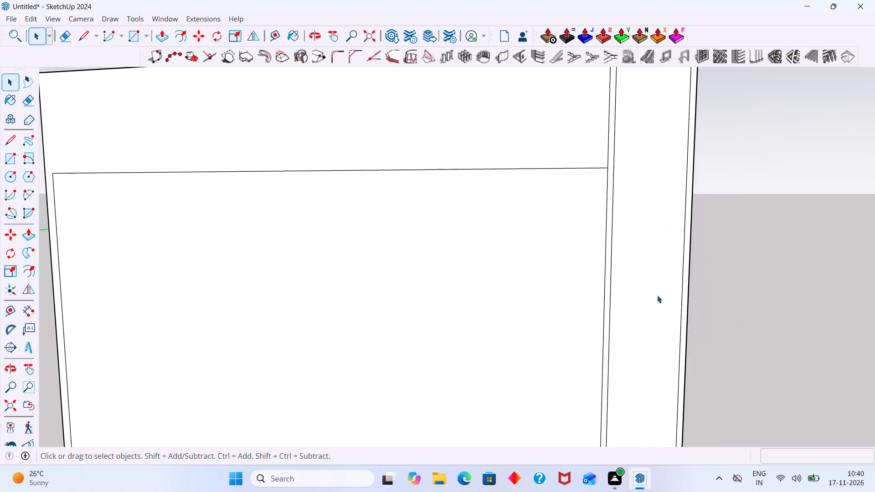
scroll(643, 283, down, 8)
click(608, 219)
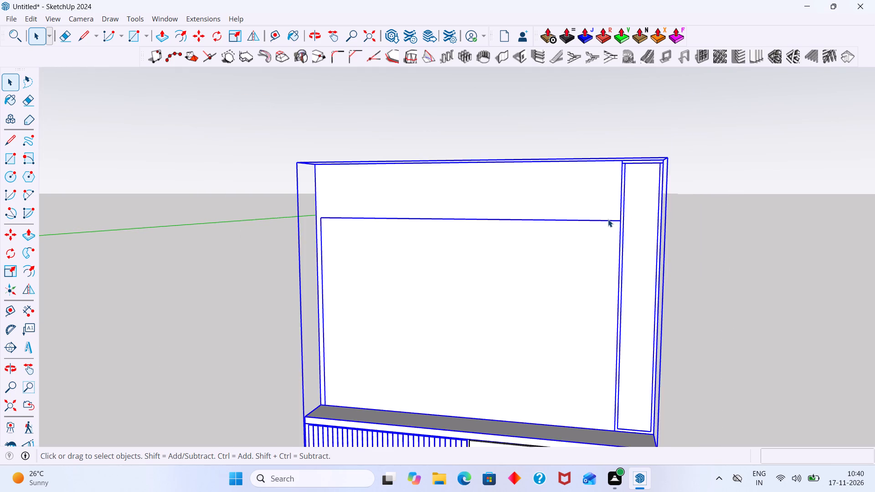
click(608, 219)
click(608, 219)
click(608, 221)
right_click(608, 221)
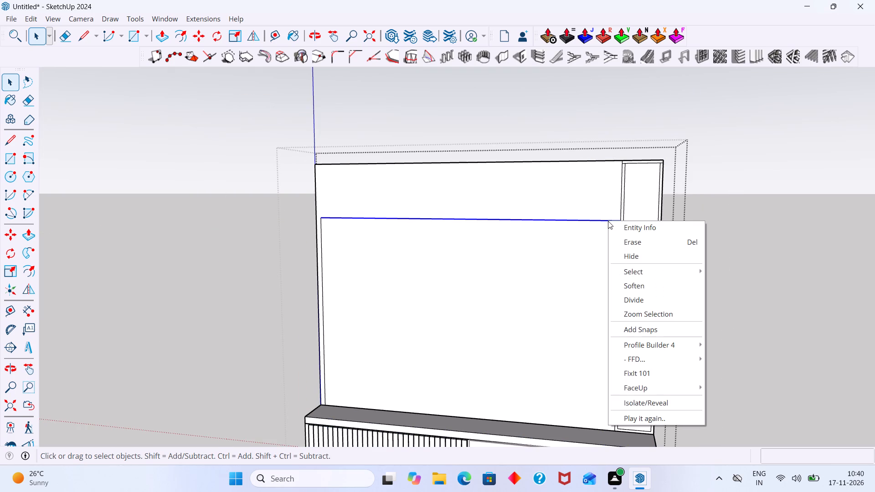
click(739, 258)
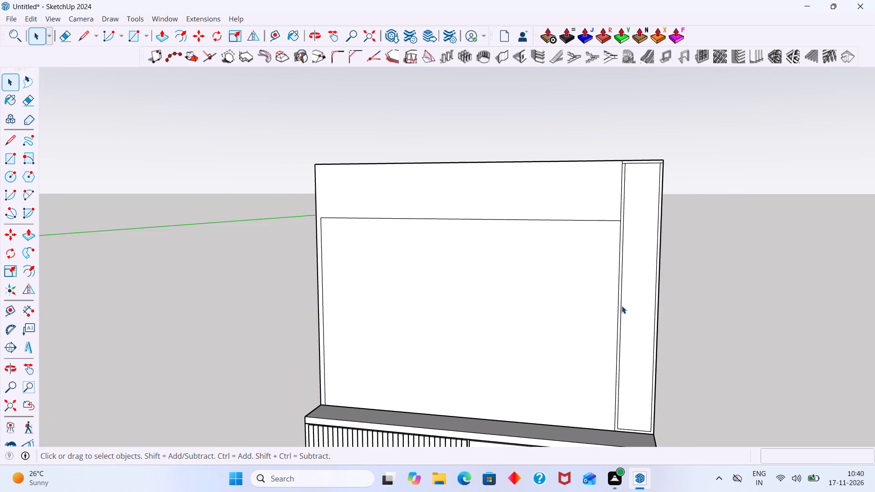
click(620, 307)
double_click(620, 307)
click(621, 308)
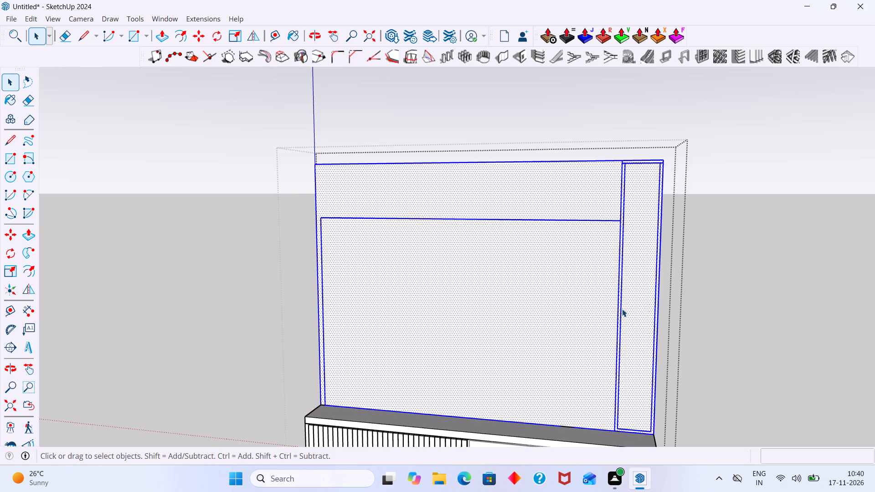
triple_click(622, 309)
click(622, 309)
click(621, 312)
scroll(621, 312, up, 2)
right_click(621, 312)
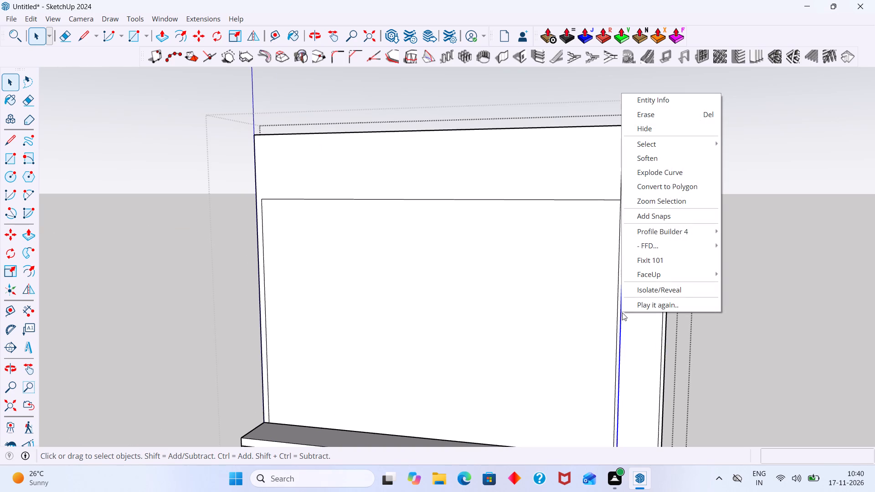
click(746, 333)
Divide the inner frame's outer vertical edge in the side strip into 4 equal segments.
scroll(662, 332, up, 3)
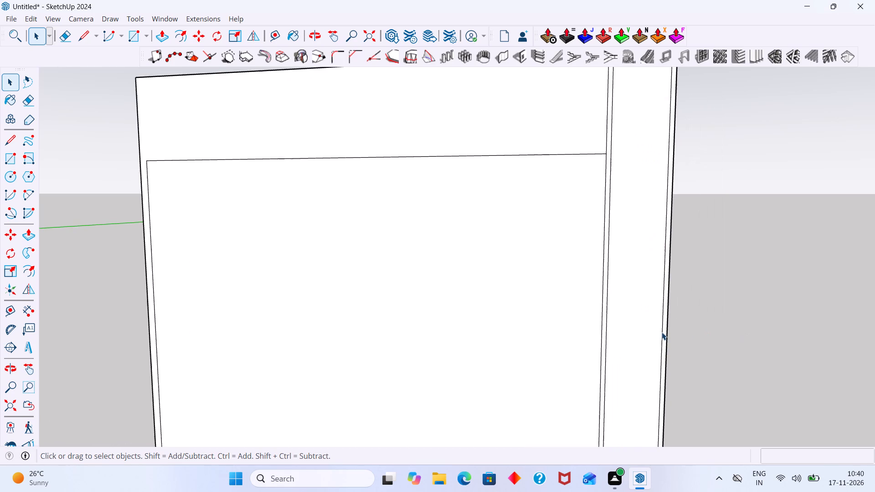
triple_click(662, 332)
click(661, 335)
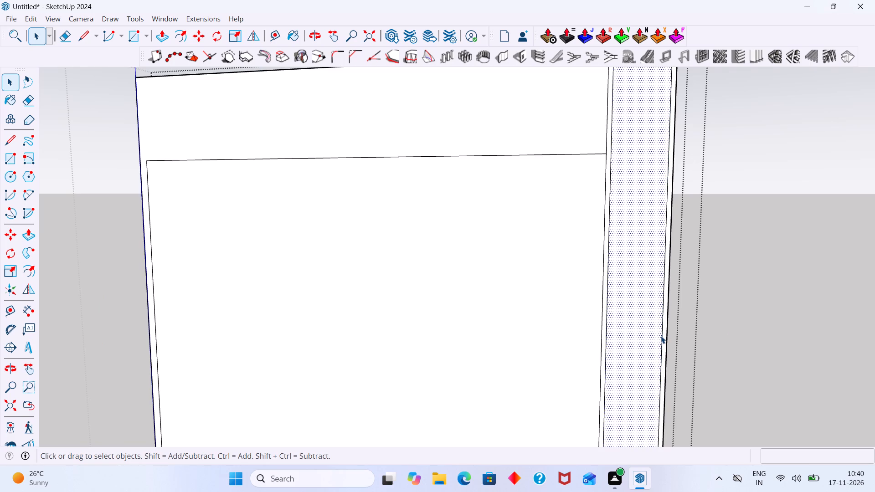
click(662, 339)
right_click(662, 339)
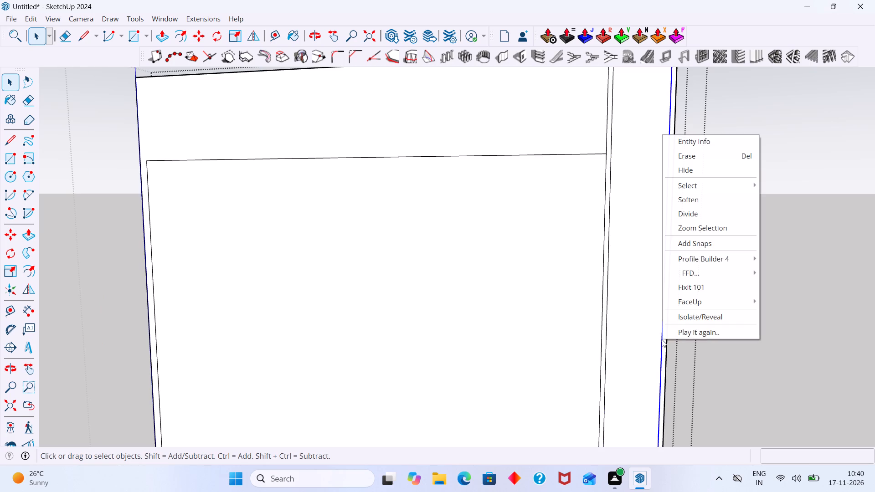
click(696, 218)
scroll(686, 215, down, 2)
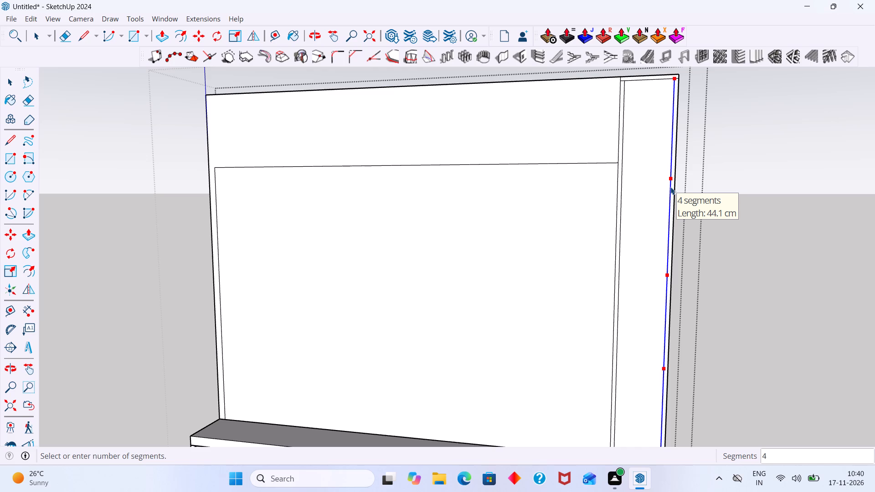
scroll(670, 187, down, 2)
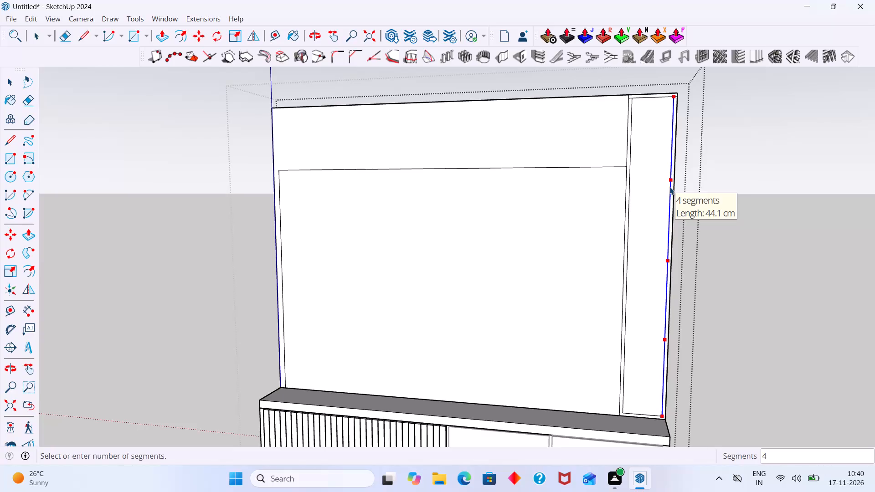
click(669, 187)
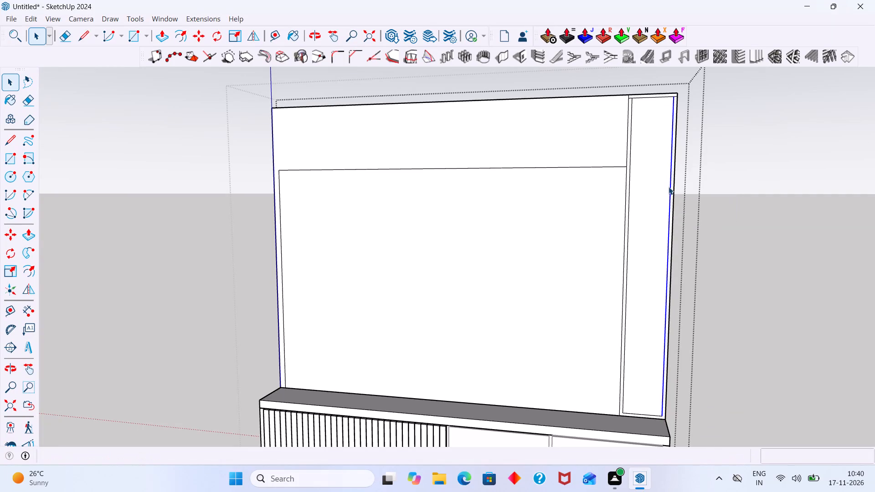
Draw a horizontal line about 21.4 cm long across the inner frame, starting from the outer edge's topmost division point.
key(l)
click(670, 182)
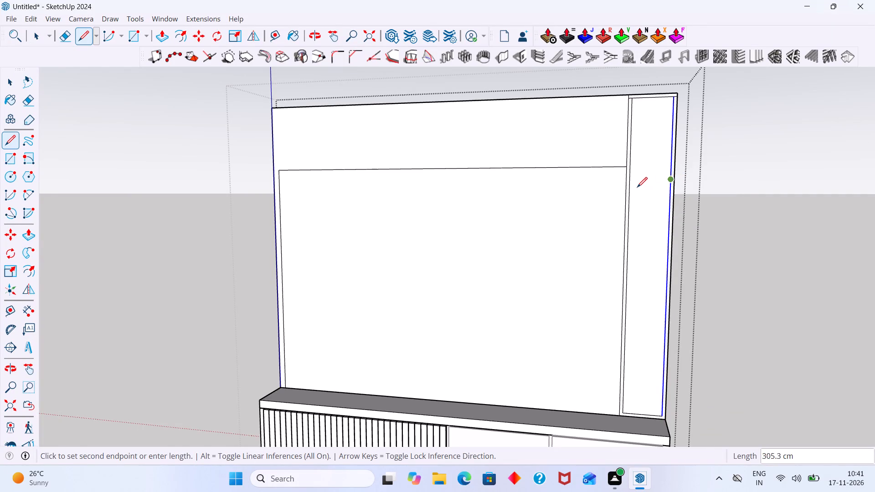
scroll(630, 191, up, 2)
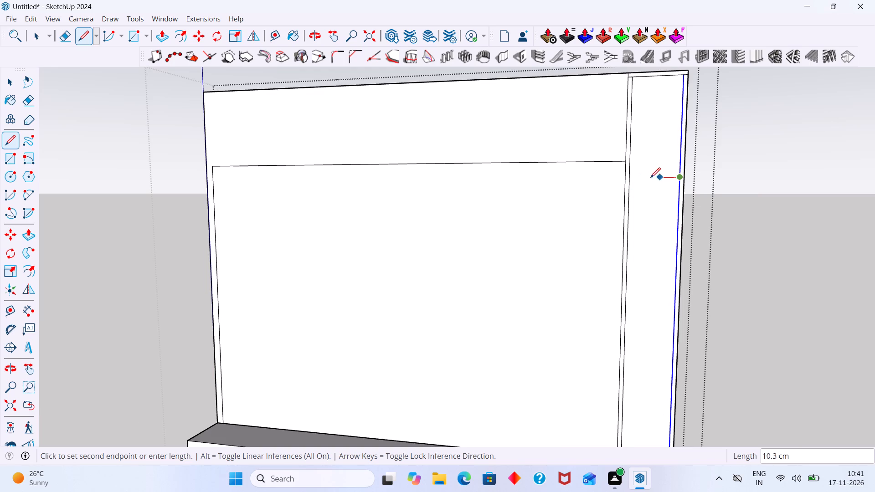
click(630, 178)
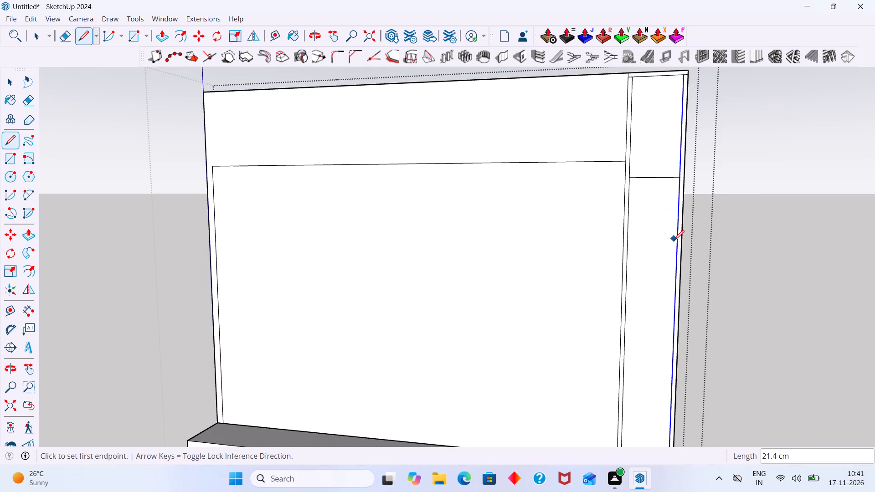
Draw horizontal lines across the side strip's inner frame from the outer edge's middle and lowest division points.
click(676, 279)
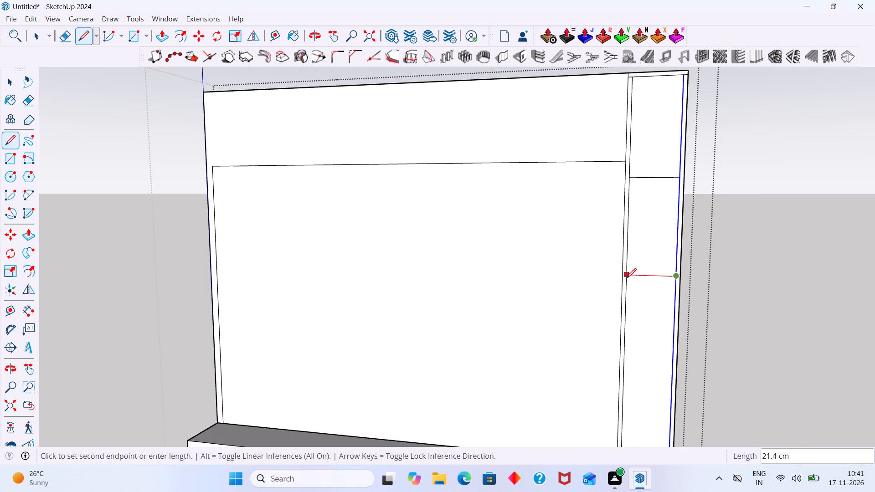
click(626, 277)
scroll(655, 288, down, 3)
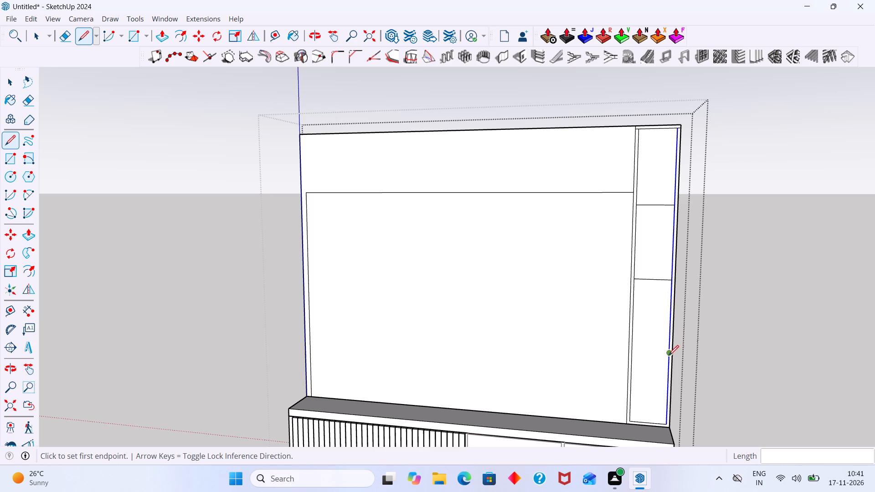
click(668, 356)
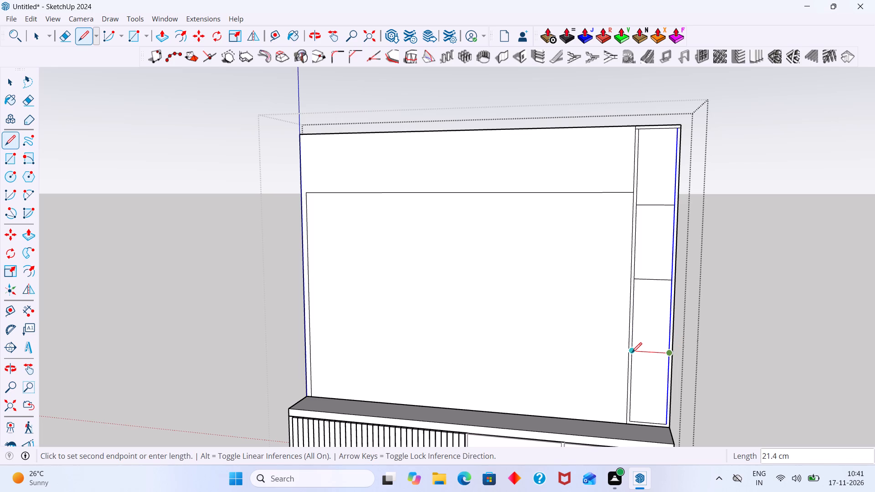
click(632, 353)
key(space)
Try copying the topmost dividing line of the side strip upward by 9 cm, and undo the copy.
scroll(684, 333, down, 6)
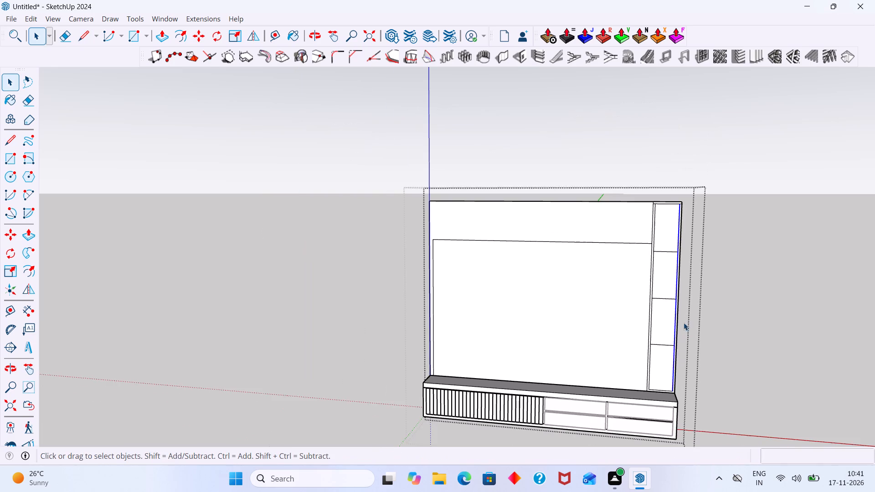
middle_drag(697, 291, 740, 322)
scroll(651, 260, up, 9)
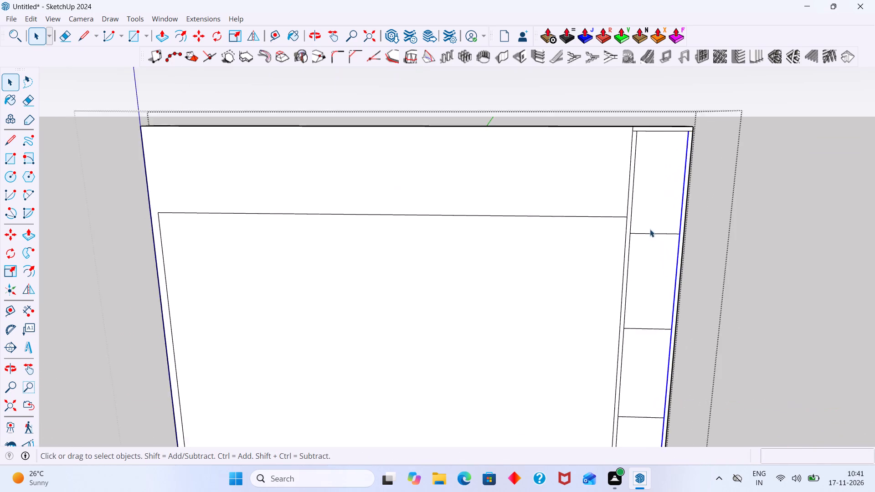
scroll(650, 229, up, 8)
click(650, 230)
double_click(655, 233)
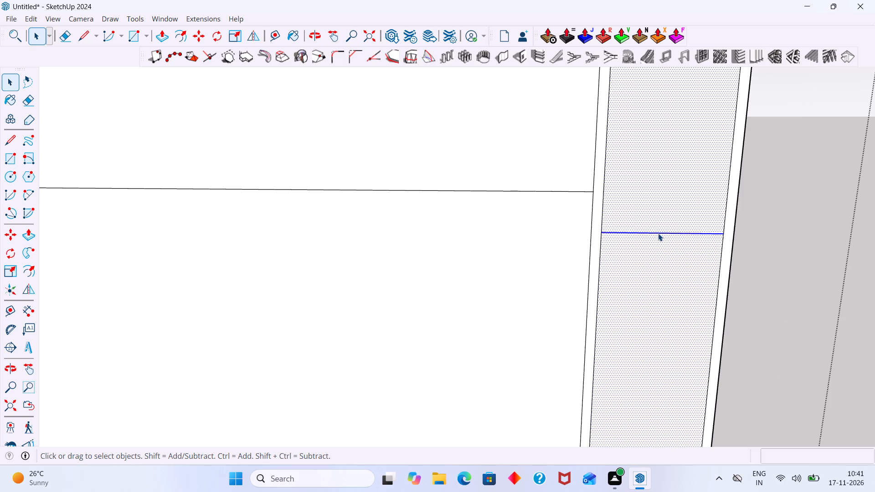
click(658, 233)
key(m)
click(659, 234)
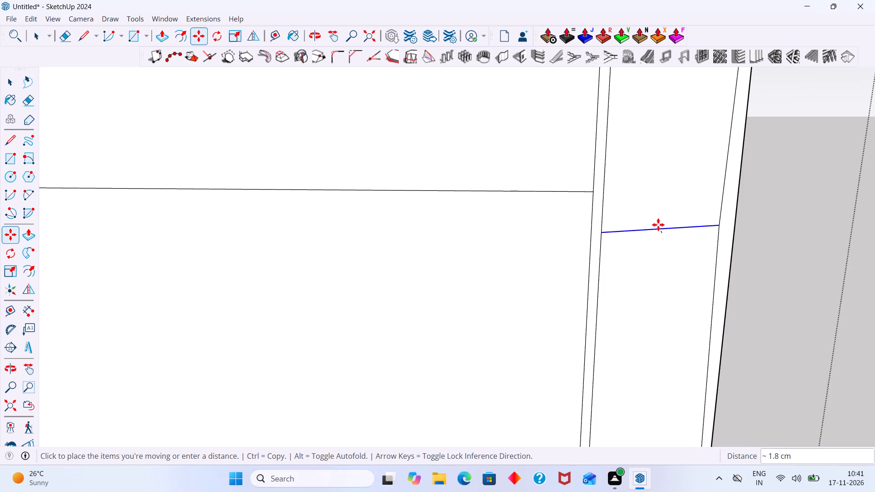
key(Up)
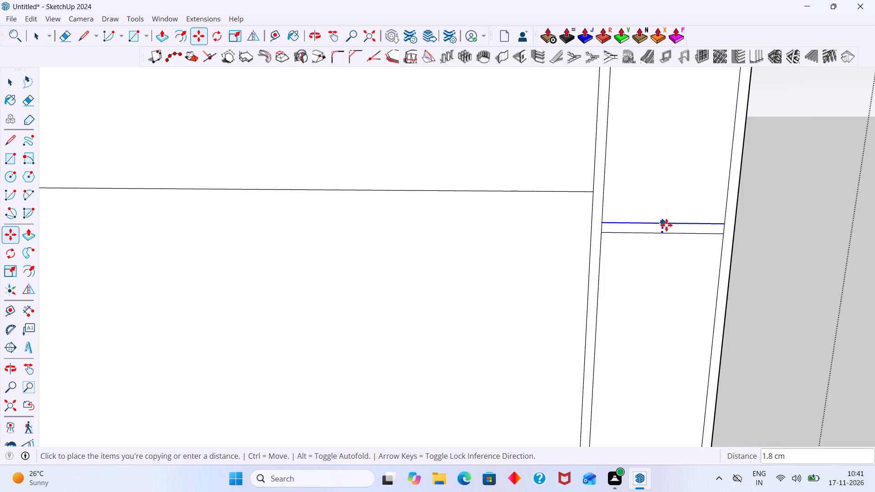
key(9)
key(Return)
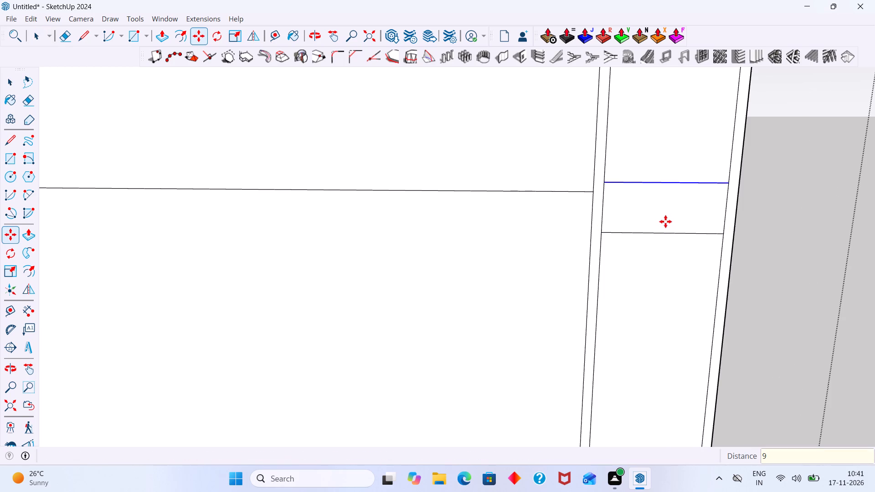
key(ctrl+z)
Copy the topmost dividing line in the side strip vertically upward by 9 mm.
click(666, 234)
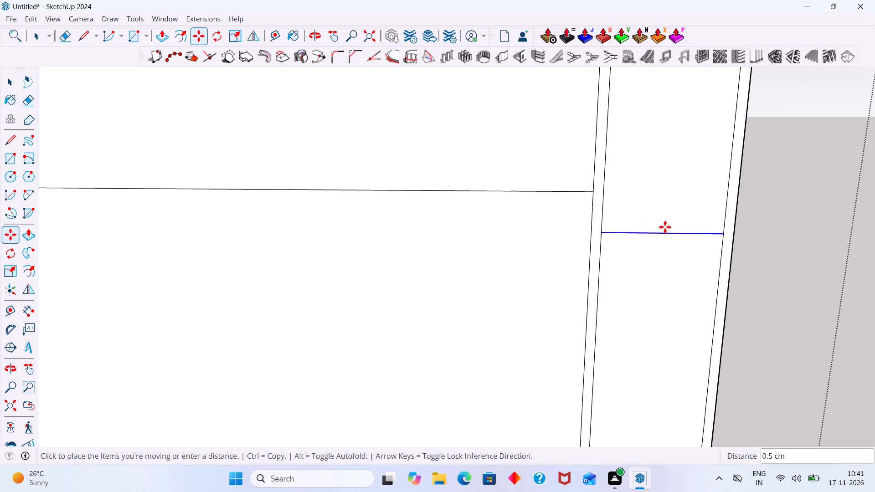
key(Up)
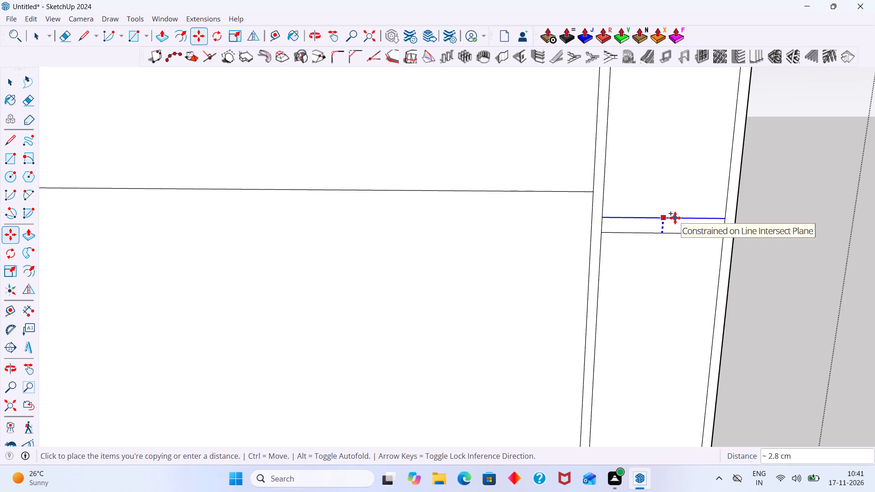
text(9mm)
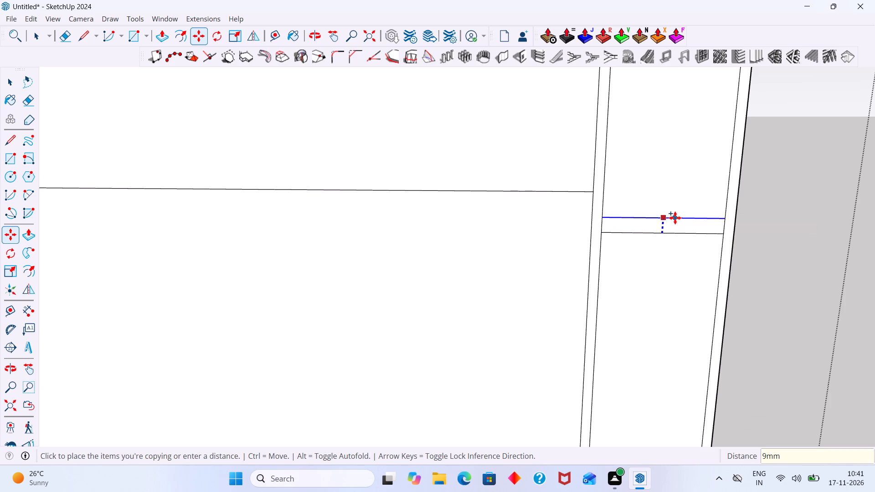
key(Return)
Copy the new upper line vertically downward by 18 mm to form the shelf's lower edge.
scroll(643, 233, up, 4)
click(674, 224)
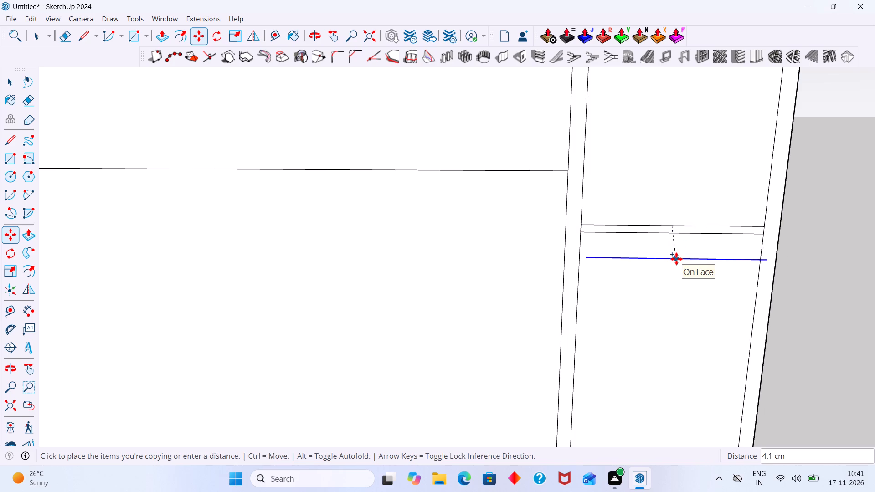
key(Up)
text(18)
text(mm)
key(Return)
scroll(678, 259, down, 5)
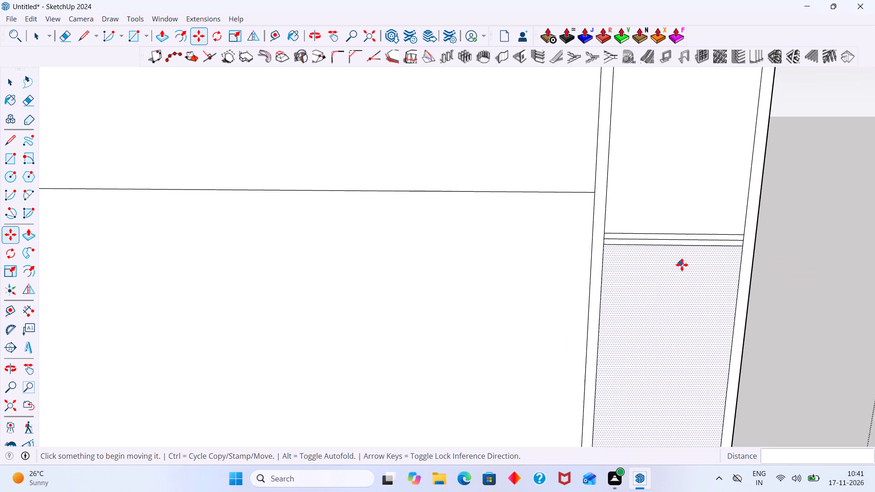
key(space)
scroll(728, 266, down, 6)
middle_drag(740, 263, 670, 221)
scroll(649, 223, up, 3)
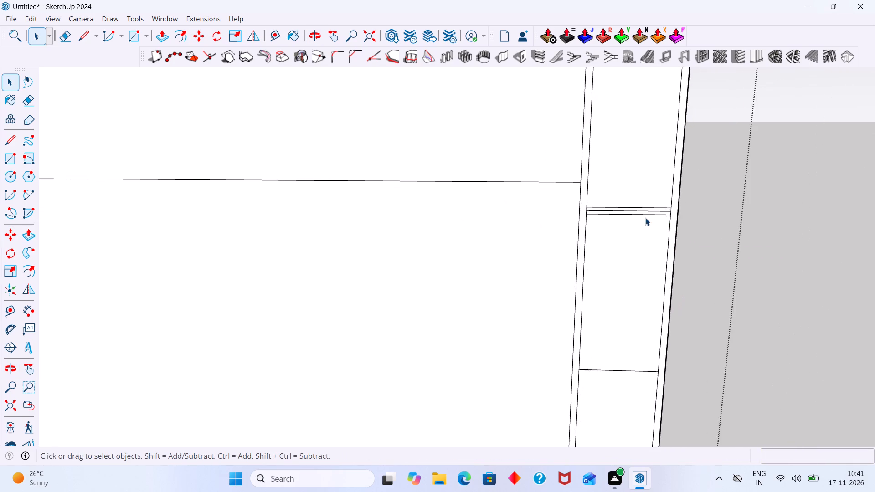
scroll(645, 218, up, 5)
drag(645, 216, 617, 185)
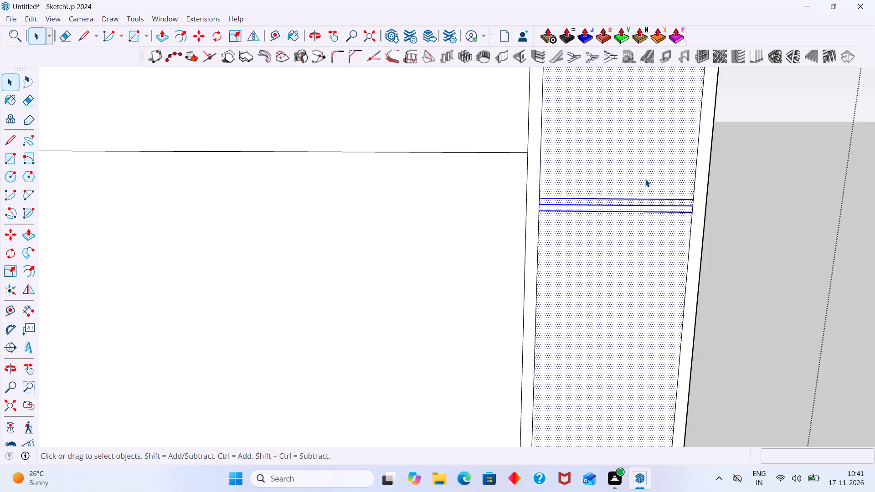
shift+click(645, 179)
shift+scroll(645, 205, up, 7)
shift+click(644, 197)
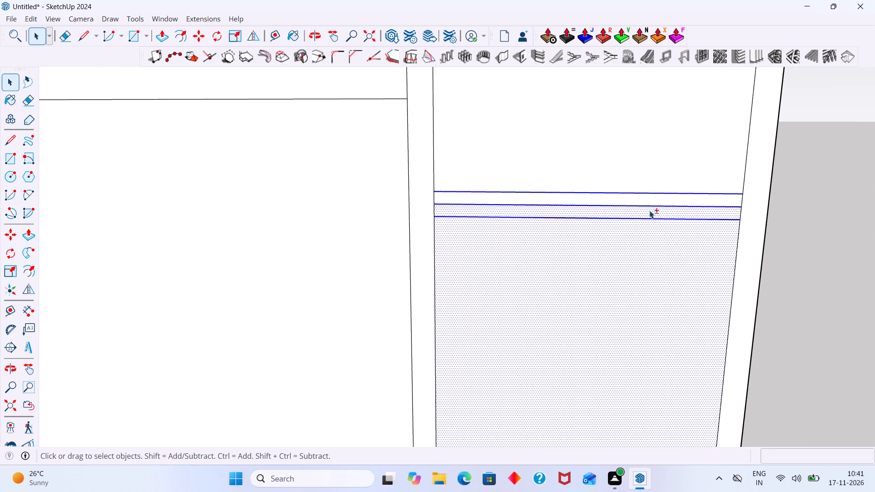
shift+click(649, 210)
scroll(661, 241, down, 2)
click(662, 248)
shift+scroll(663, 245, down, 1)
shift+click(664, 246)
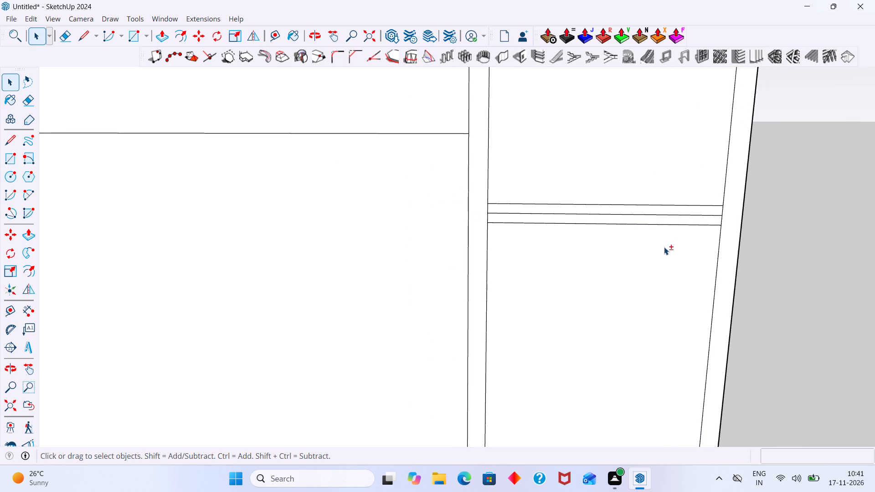
Copy the topmost shelf's three closely spaced lines 44.1 cm down, aligning their centre line with the middle dividing line.
shift+drag(661, 236, 641, 189)
shift+click(664, 185)
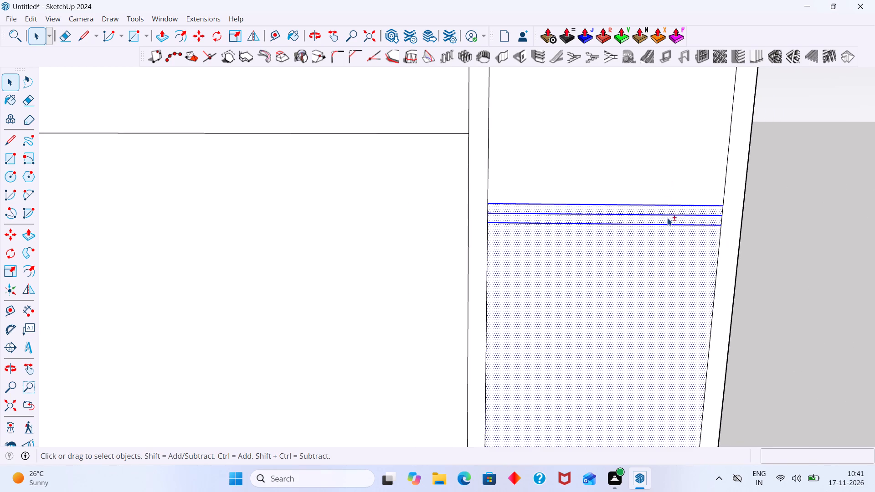
shift+click(677, 260)
shift+scroll(668, 223, up, 4)
shift+click(668, 219)
shift+click(669, 205)
shift+scroll(667, 222, down, 3)
key(m)
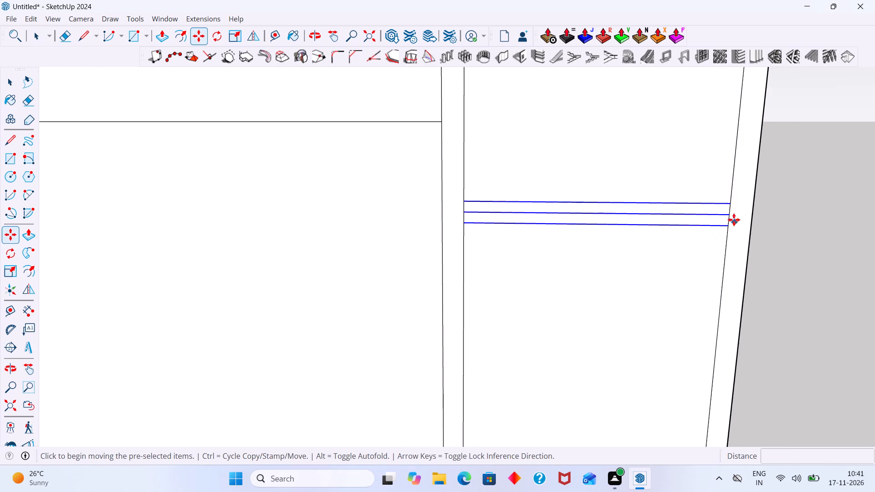
click(730, 216)
scroll(726, 285, down, 2)
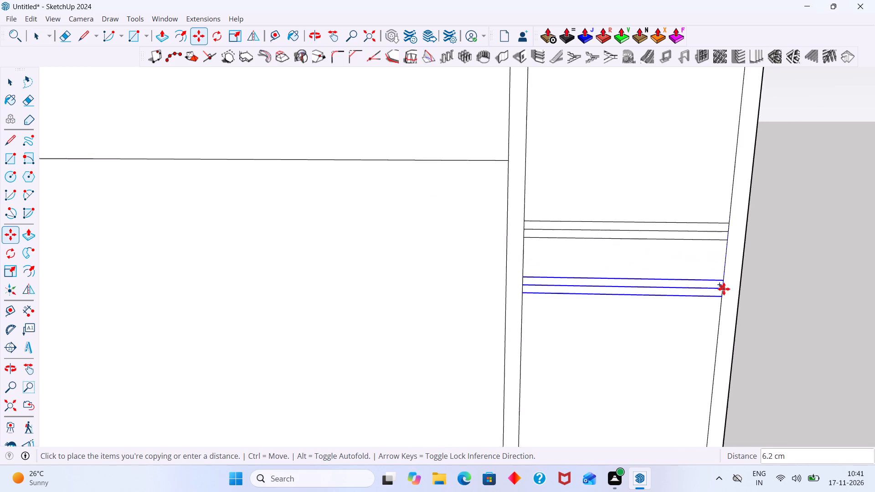
scroll(724, 289, down, 5)
shift+middle_drag(713, 323, 671, 223)
scroll(665, 236, down, 4)
middle_drag(668, 342, 658, 310)
scroll(650, 355, up, 8)
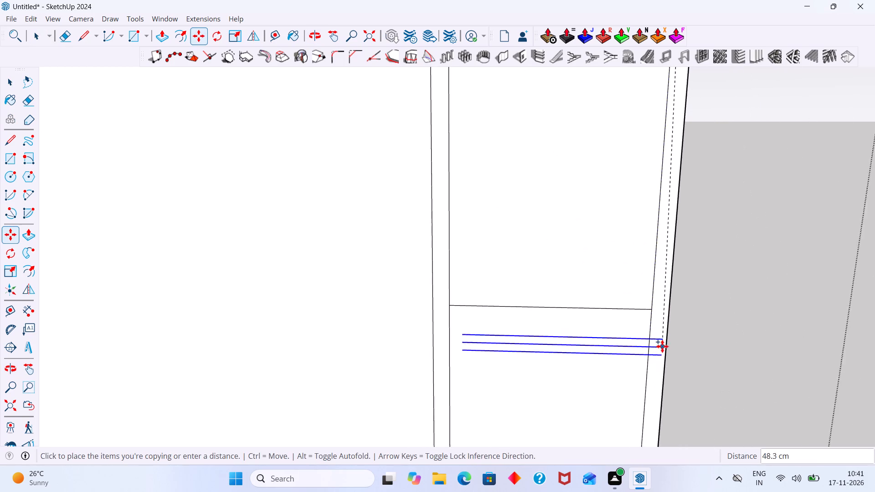
scroll(662, 346, up, 13)
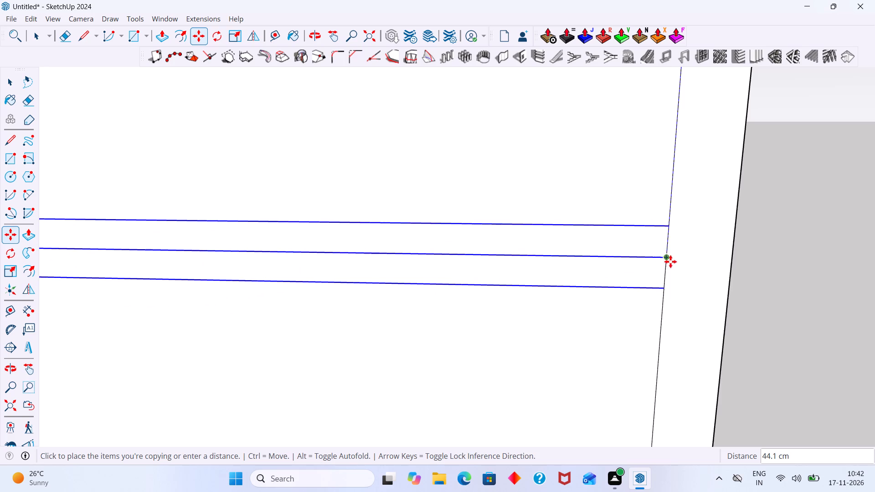
click(665, 256)
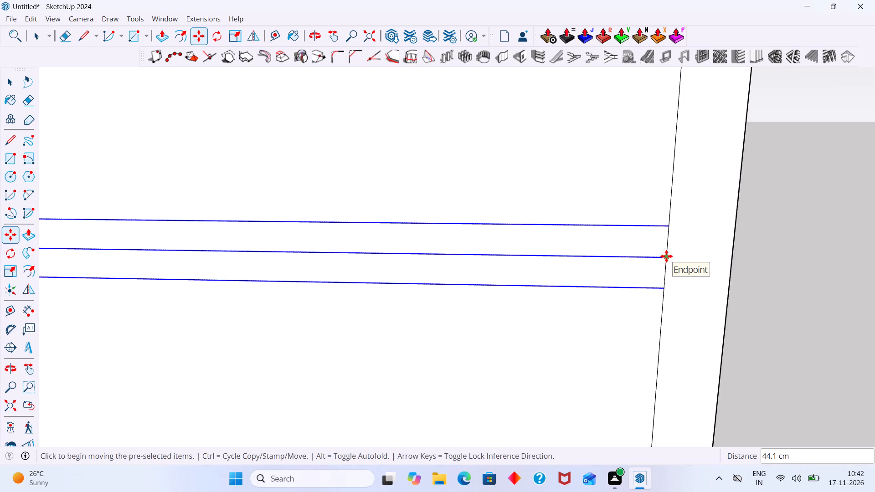
Repeat the three-line shelf copy with a *2 array so a set also falls on the lowest dividing line.
key(asterisk)
key(2)
key(Return)
scroll(666, 256, down, 20)
scroll(666, 256, down, 5)
scroll(631, 356, down, 6)
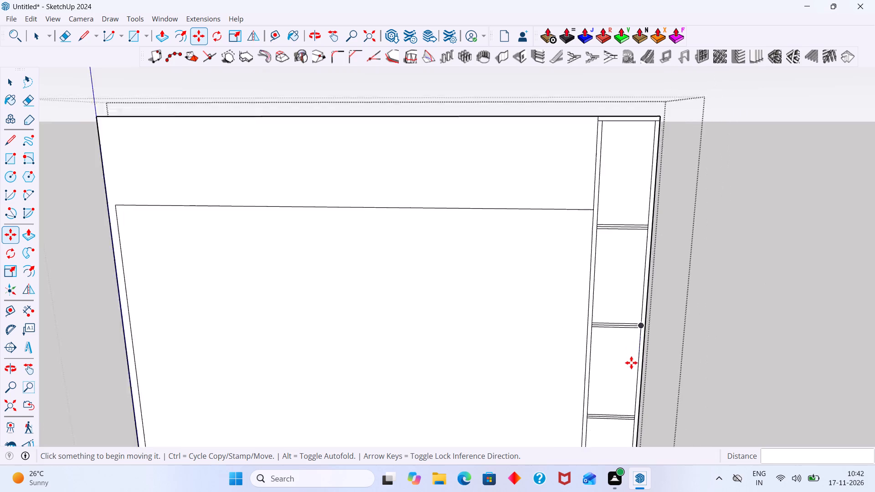
scroll(631, 363, down, 2)
middle_drag(630, 361, 590, 236)
middle_drag(577, 297, 577, 281)
key(space)
click(717, 240)
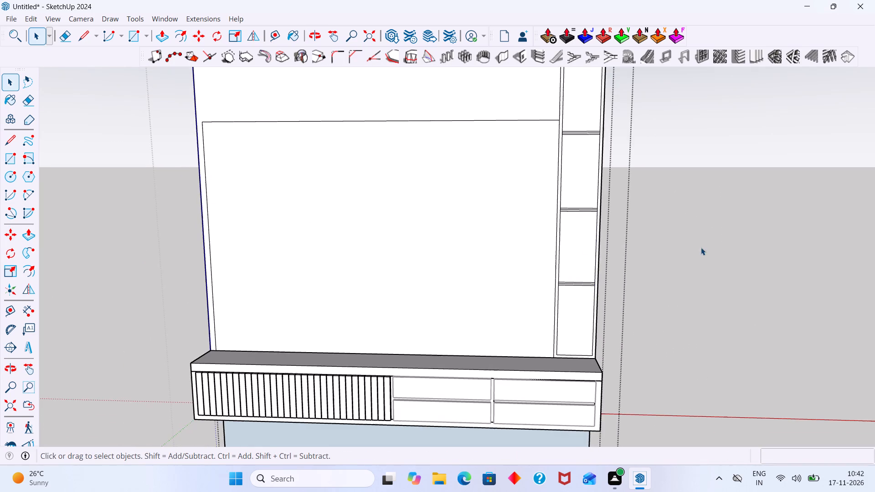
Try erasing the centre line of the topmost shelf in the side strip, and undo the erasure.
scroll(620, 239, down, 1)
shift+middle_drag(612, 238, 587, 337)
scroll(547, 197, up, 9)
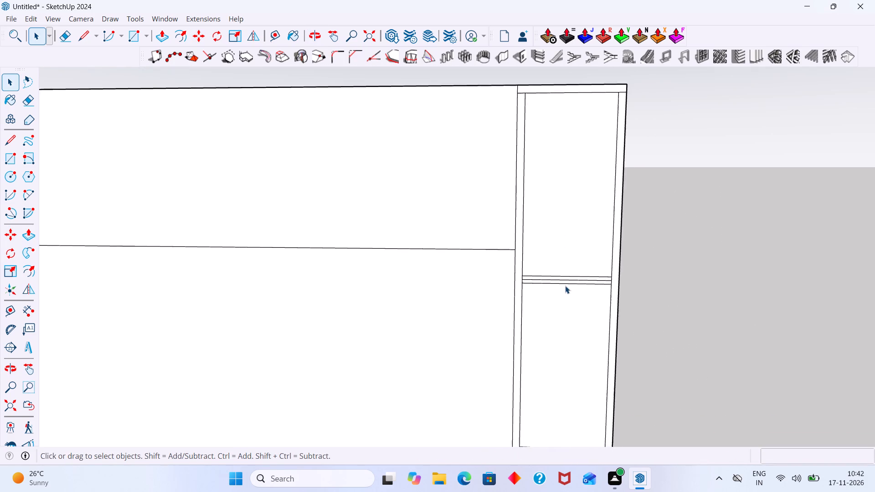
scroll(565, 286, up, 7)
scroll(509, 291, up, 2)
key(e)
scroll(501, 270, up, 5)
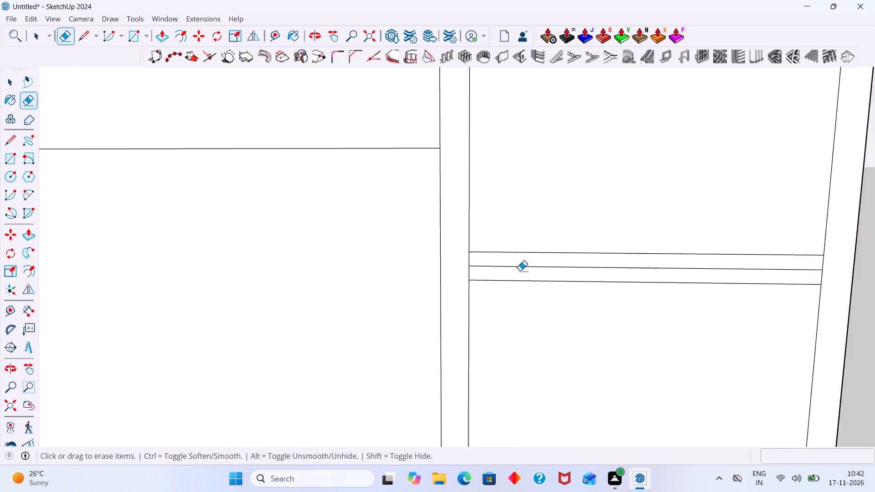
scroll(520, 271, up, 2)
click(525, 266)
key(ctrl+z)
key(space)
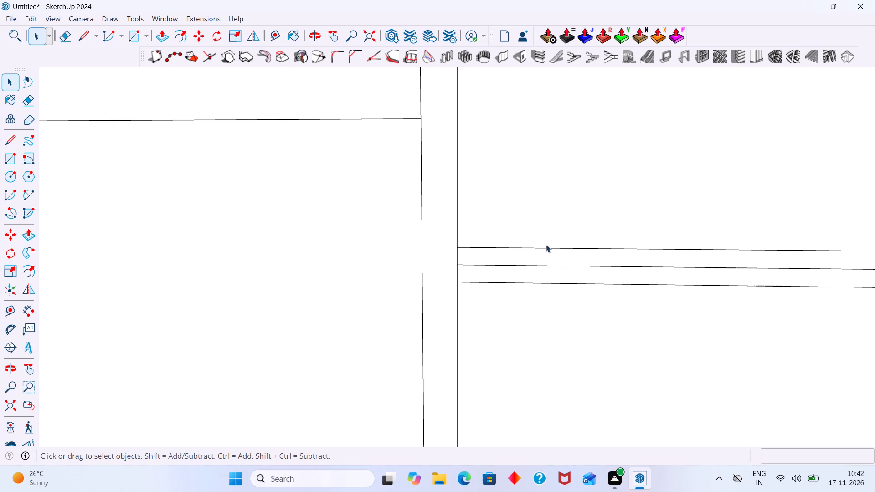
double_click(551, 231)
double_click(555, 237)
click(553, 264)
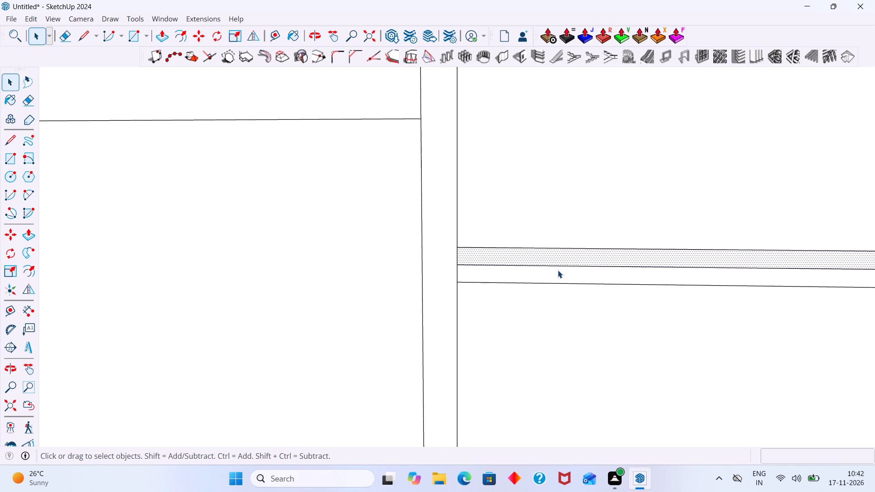
Erase the topmost shelf's centre line and the short vertical frame segments at both ends, joining the shelf to the frame.
key(e)
click(569, 264)
click(568, 267)
drag(523, 271, 454, 277)
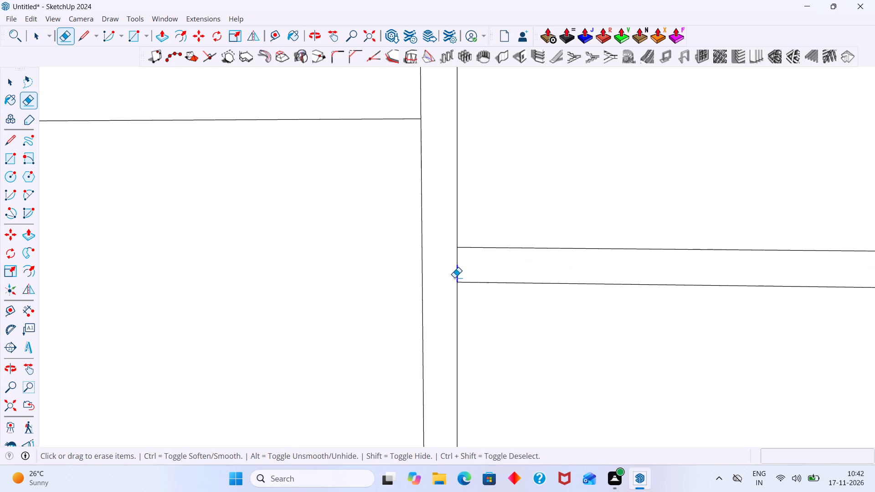
drag(454, 277, 454, 277)
drag(478, 265, 457, 263)
scroll(468, 262, down, 4)
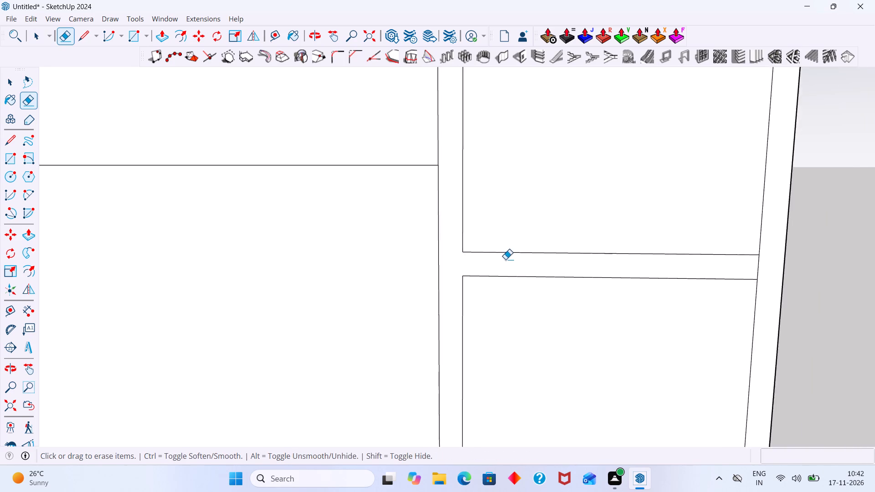
scroll(505, 259, down, 5)
scroll(669, 264, up, 9)
drag(670, 263, 656, 264)
scroll(655, 264, down, 5)
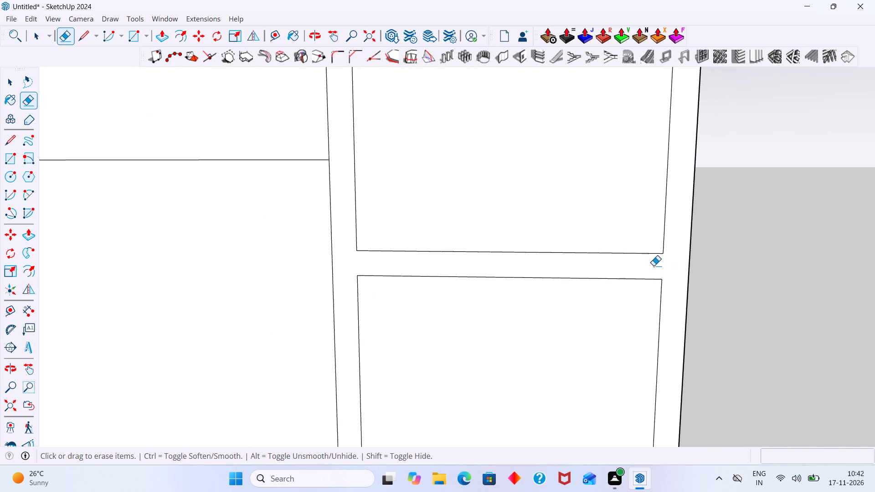
scroll(654, 266, down, 16)
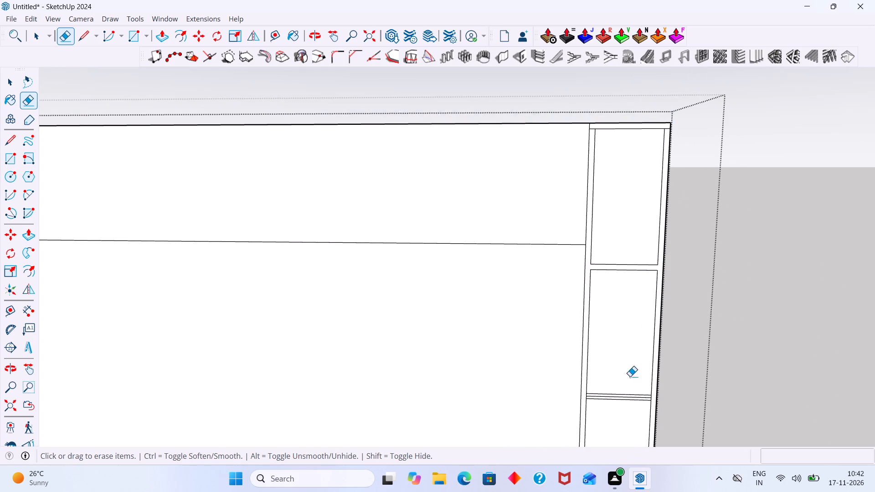
Erase the middle shelf's centre line and the short vertical frame segments at both its ends in the side strip.
shift+middle_drag(628, 360, 594, 243)
scroll(575, 289, up, 16)
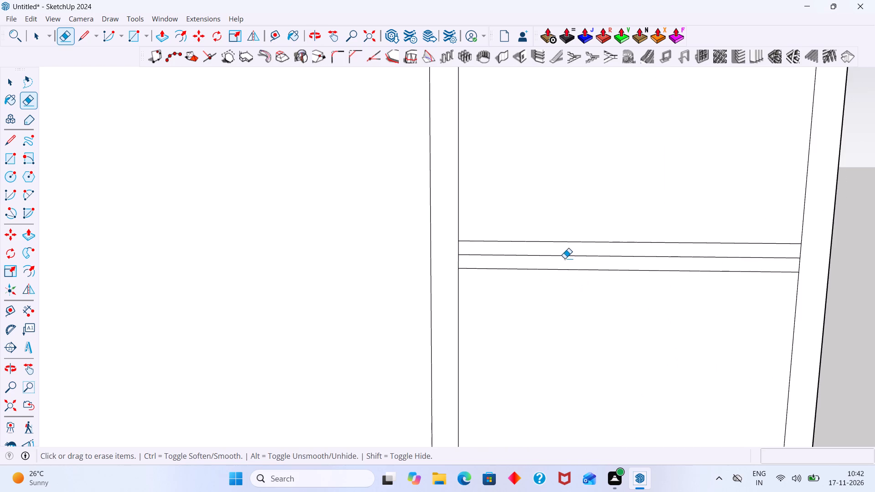
click(565, 256)
drag(518, 259, 453, 254)
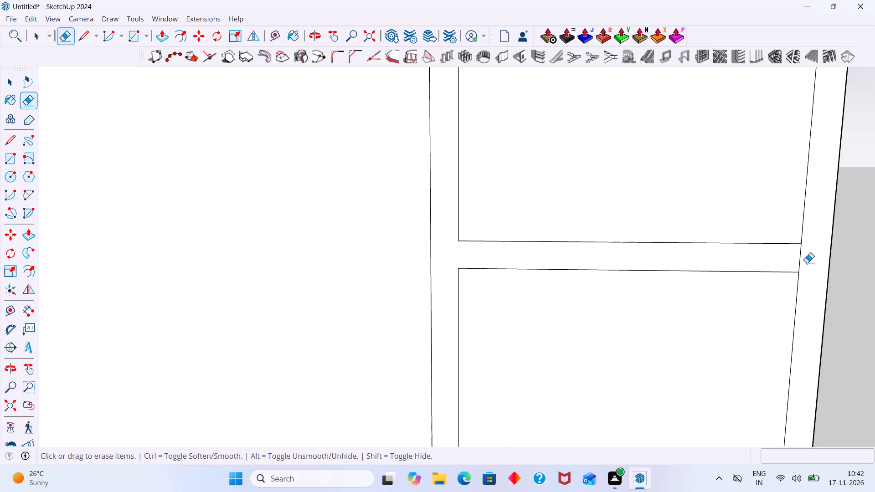
drag(807, 263, 788, 262)
Erase the lowest shelf's centre line and the short vertical frame segments at both ends, joining the shelf to the frame.
scroll(792, 263, down, 14)
middle_drag(719, 336, 706, 260)
scroll(703, 283, down, 4)
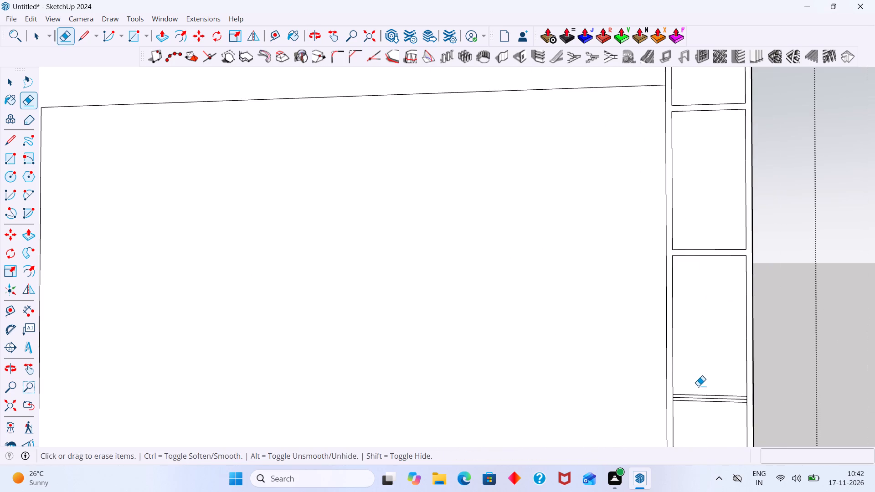
middle_drag(698, 386, 660, 288)
scroll(658, 317, up, 20)
drag(604, 268, 570, 260)
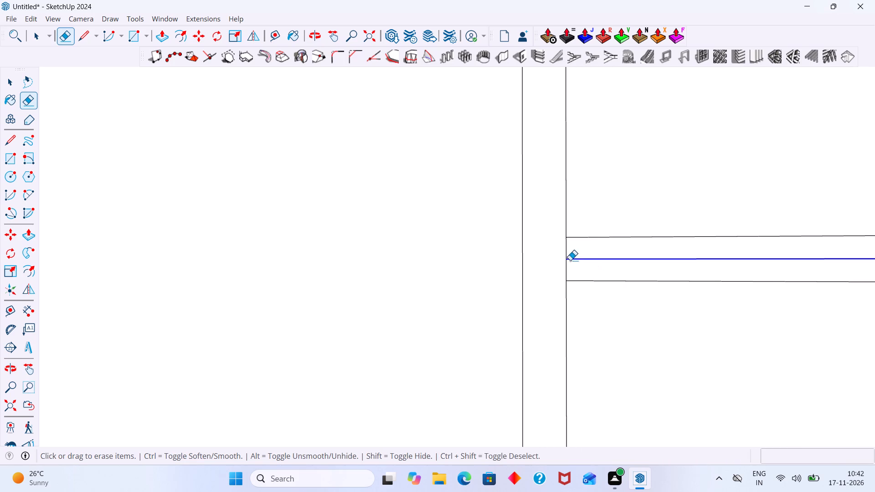
drag(570, 260, 562, 251)
scroll(623, 269, down, 16)
middle_drag(678, 297, 555, 308)
scroll(638, 291, up, 12)
drag(637, 290, 621, 292)
scroll(624, 294, down, 19)
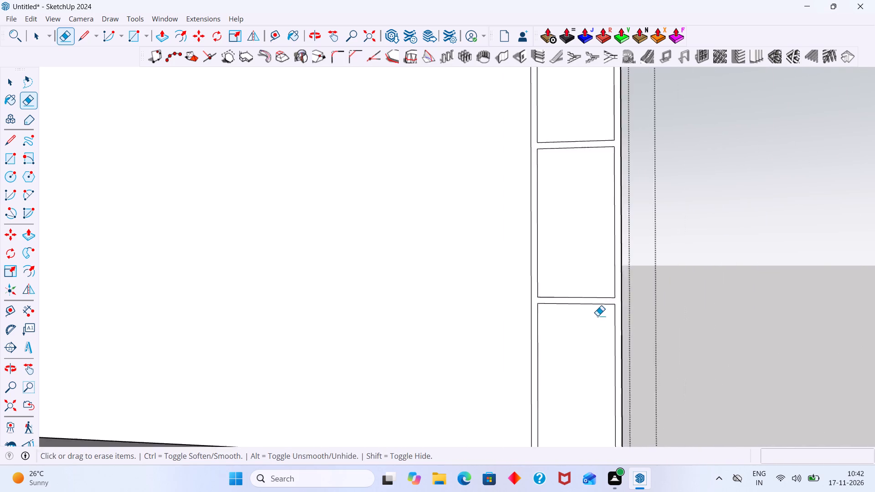
scroll(597, 316, down, 3)
middle_drag(597, 326, 620, 249)
scroll(590, 315, up, 6)
scroll(592, 323, down, 9)
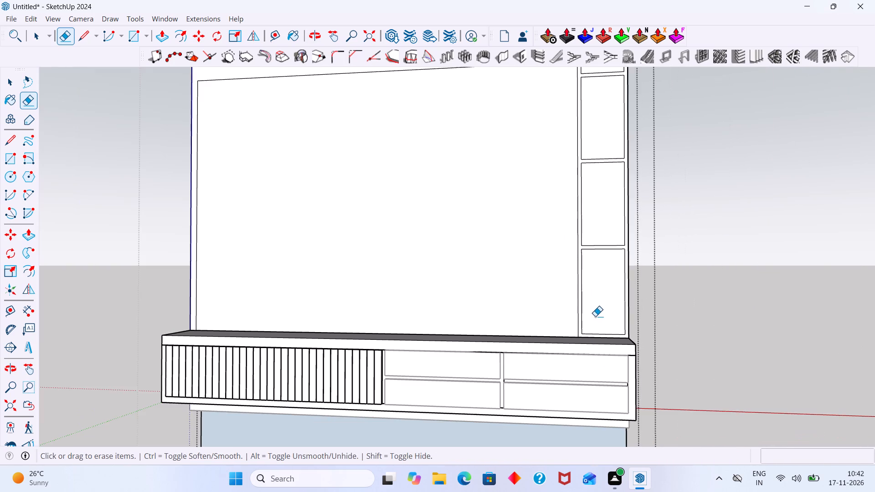
key(space)
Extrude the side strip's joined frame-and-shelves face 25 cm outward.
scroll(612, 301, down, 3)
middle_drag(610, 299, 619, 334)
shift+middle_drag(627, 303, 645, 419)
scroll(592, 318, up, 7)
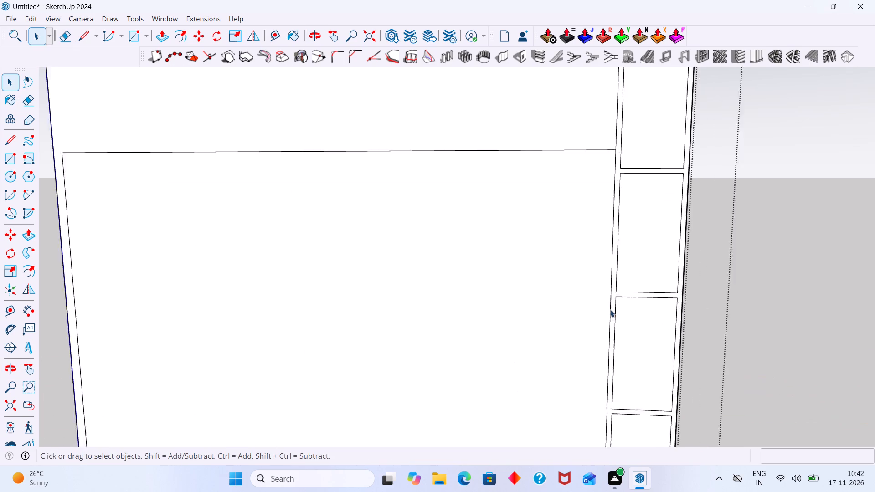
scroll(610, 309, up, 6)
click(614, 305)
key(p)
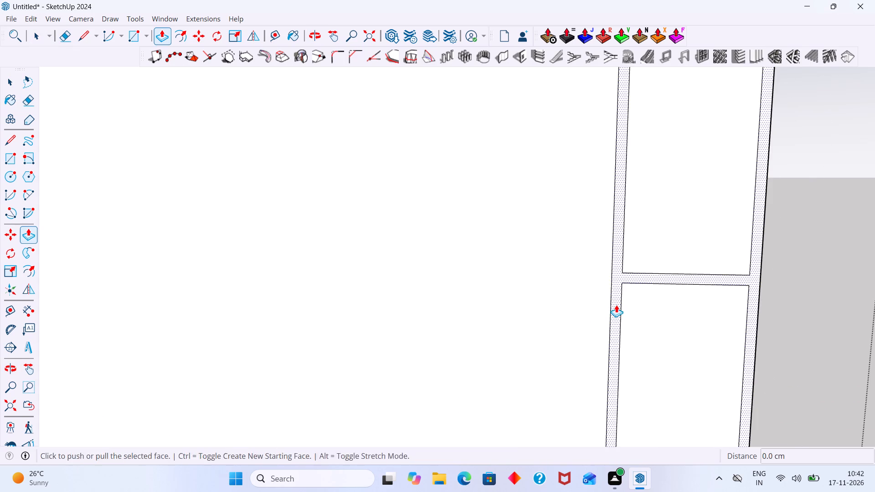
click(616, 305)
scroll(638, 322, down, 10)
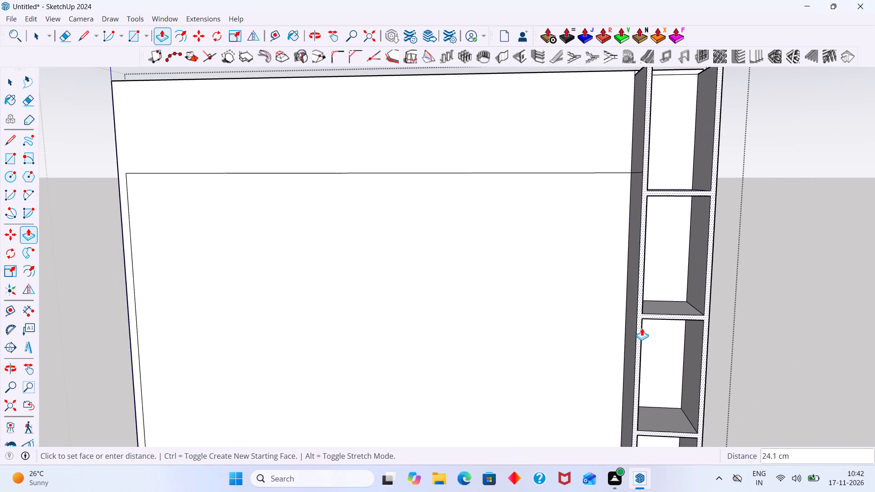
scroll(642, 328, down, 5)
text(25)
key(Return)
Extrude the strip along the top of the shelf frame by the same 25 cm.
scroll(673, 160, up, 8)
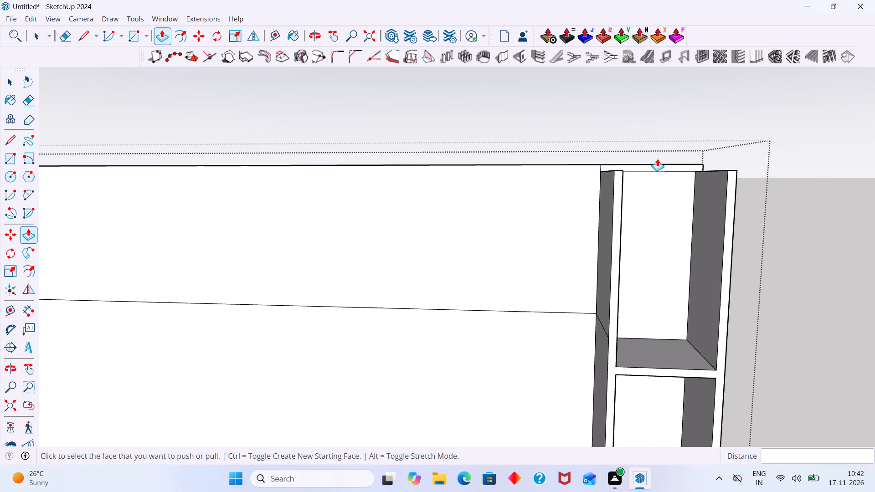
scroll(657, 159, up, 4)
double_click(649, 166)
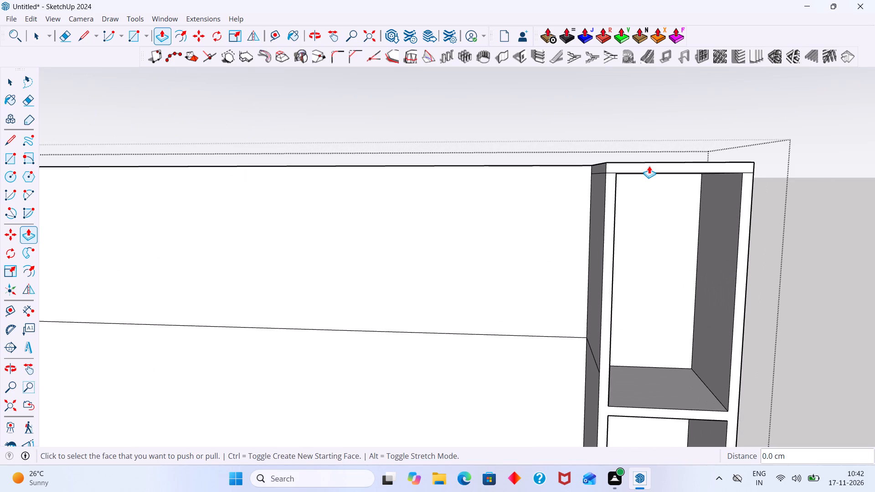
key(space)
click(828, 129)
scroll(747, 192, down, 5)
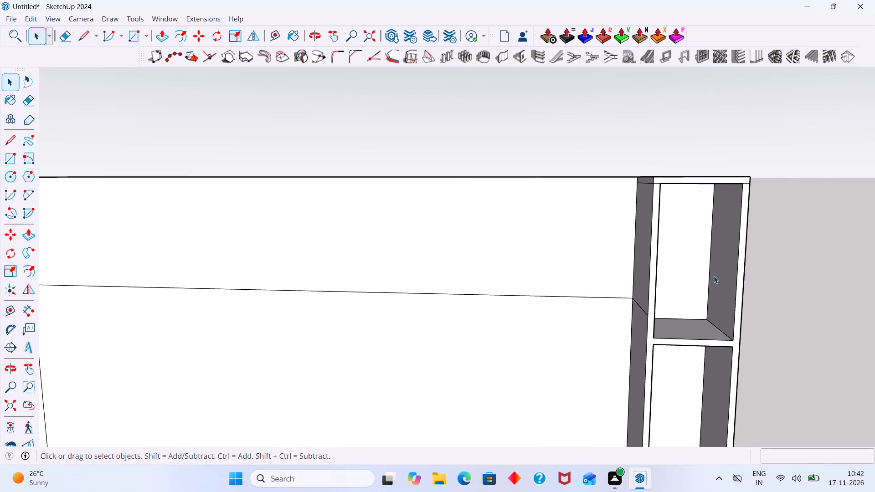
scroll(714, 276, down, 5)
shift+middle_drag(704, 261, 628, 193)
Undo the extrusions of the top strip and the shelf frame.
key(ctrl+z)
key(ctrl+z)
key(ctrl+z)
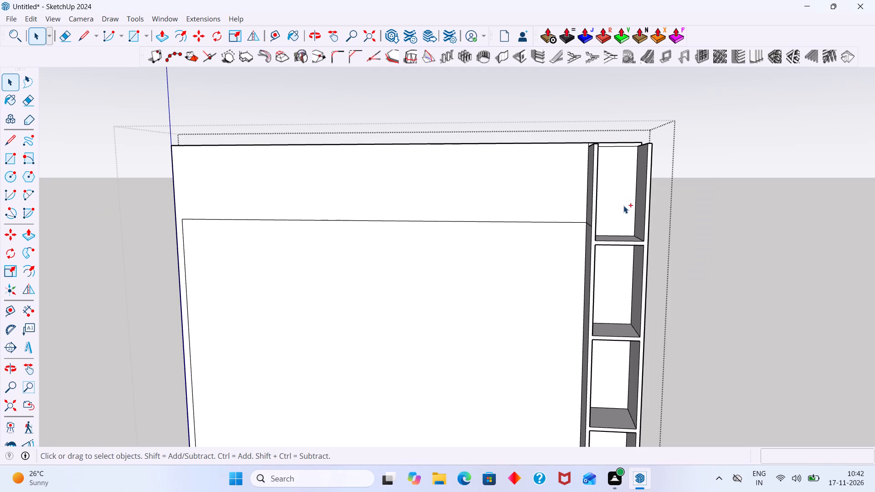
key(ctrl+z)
Select the shelf frame face and its top strip with their edges, and make them a group.
scroll(593, 240, up, 9)
click(582, 233)
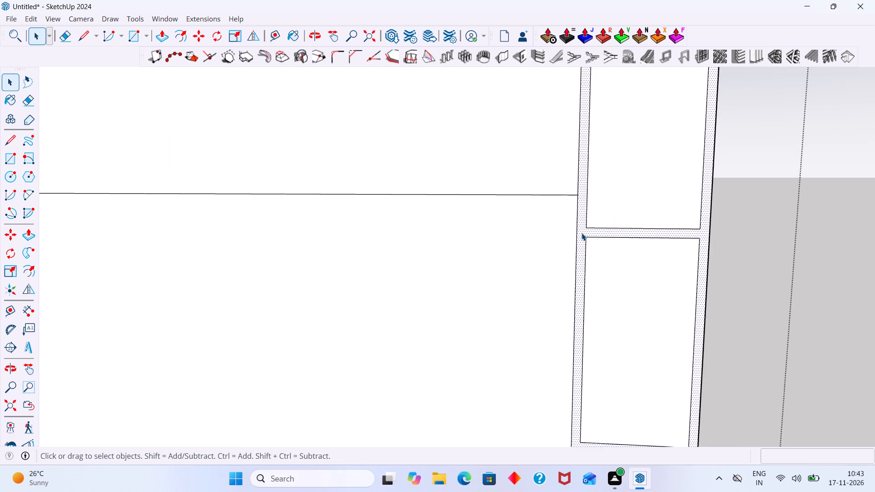
click(582, 233)
scroll(583, 233, down, 6)
shift+middle_drag(618, 209, 618, 299)
shift+scroll(607, 190, up, 5)
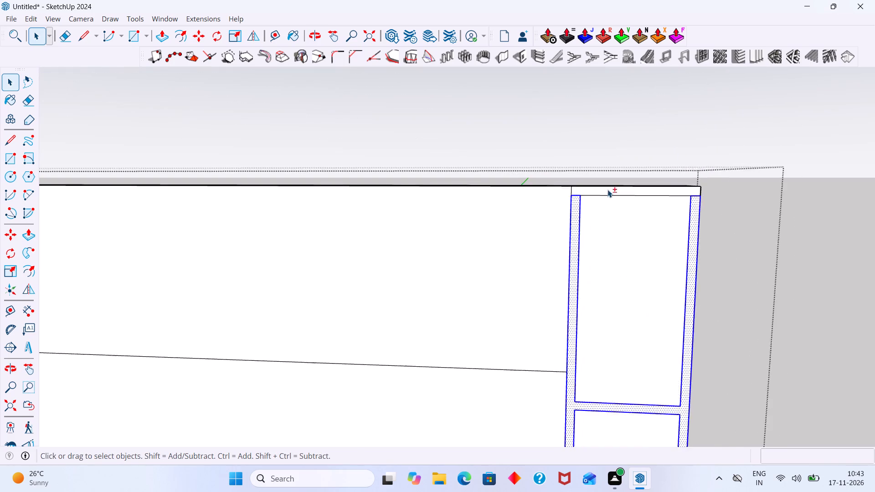
shift+scroll(607, 190, up, 4)
shift+click(607, 190)
shift+click(605, 190)
shift+double_click(605, 190)
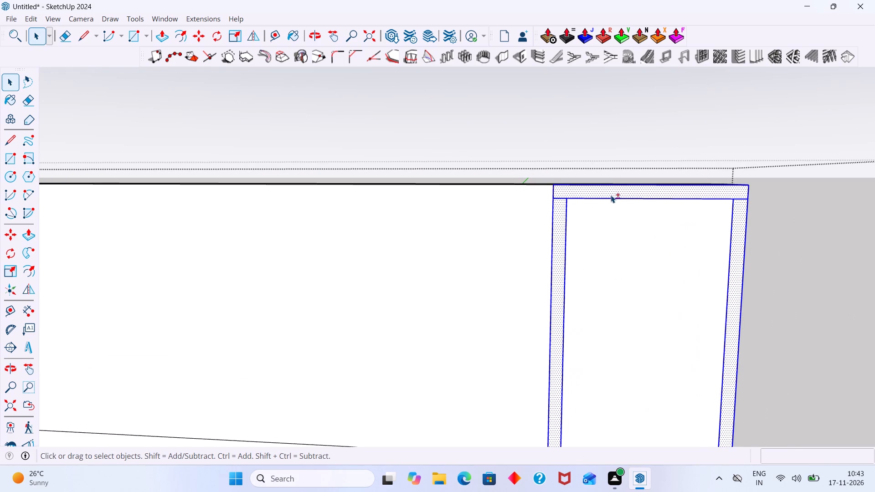
shift+scroll(611, 195, down, 20)
shift+scroll(611, 195, down, 4)
shift+middle_drag(633, 321, 623, 287)
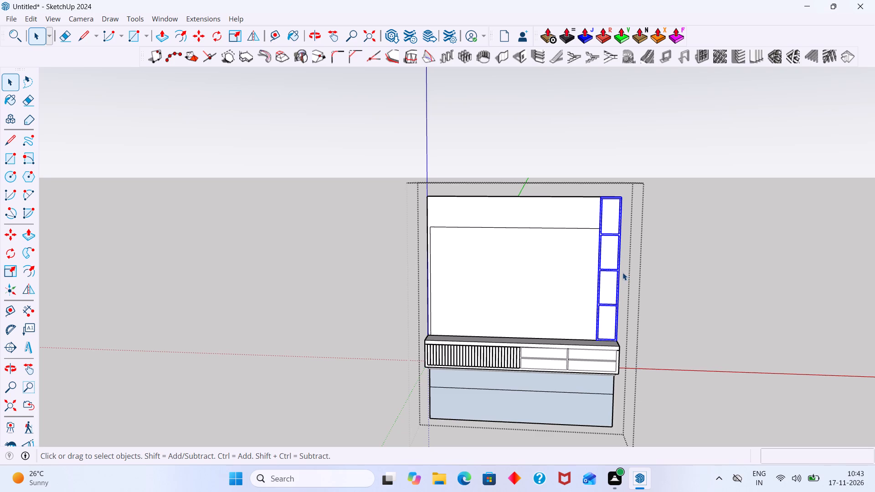
scroll(612, 274, up, 18)
right_click(627, 262)
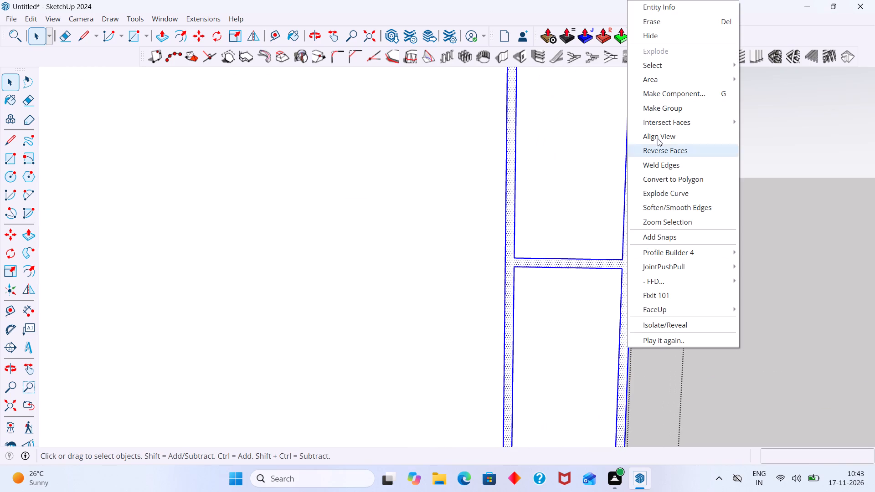
click(665, 108)
Inside the new group, extrude the frame-and-shelves face 25 cm outward.
scroll(640, 197, up, 5)
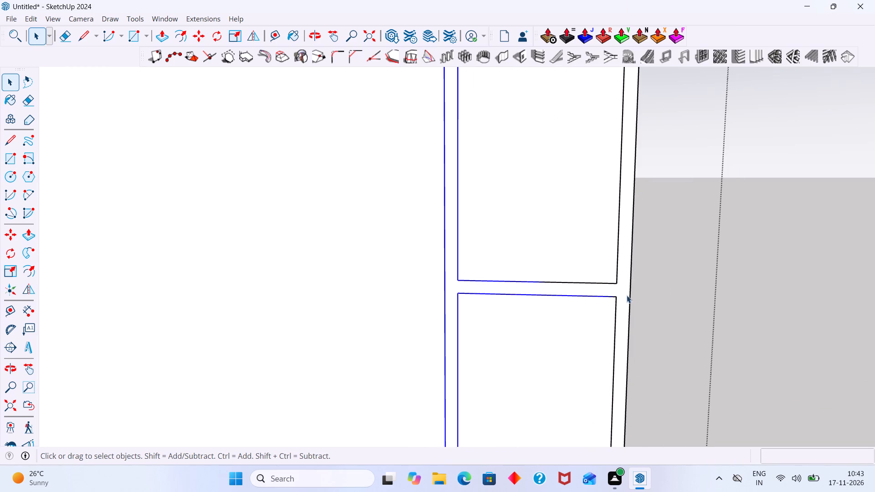
double_click(624, 289)
click(621, 290)
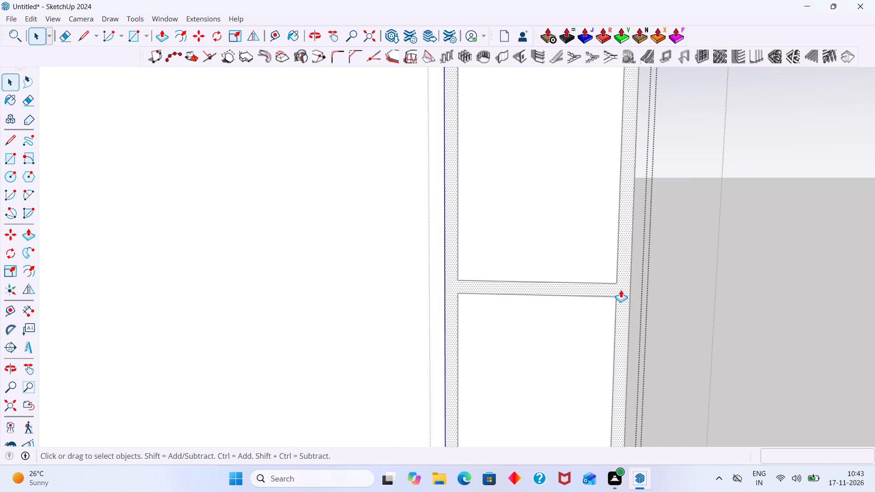
key(p)
click(621, 290)
text(25)
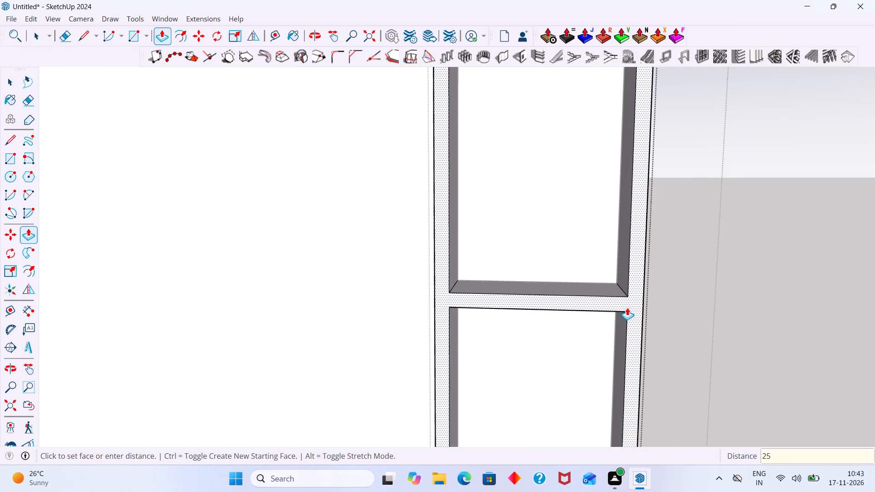
key(Return)
scroll(641, 298, down, 19)
key(space)
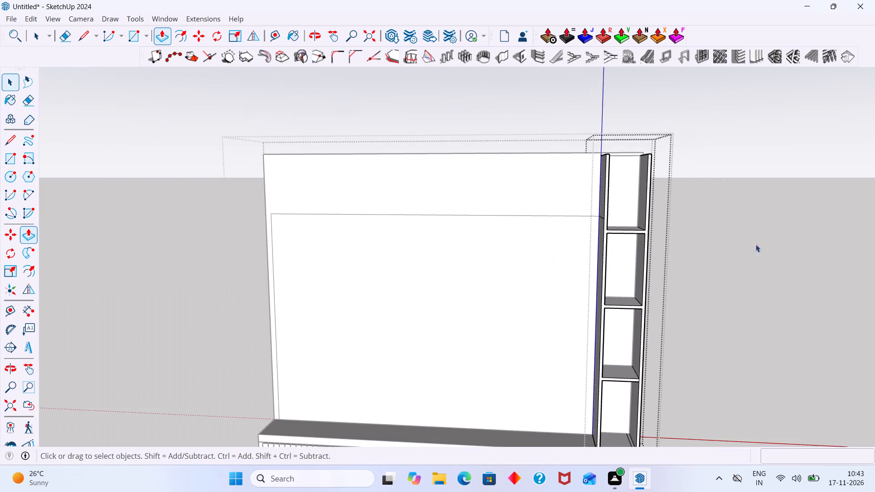
click(780, 232)
Inside the shelf group, extrude the top strip 25 cm outward, flush with the front of the frame.
middle_drag(609, 122, 590, 211)
scroll(618, 183, up, 18)
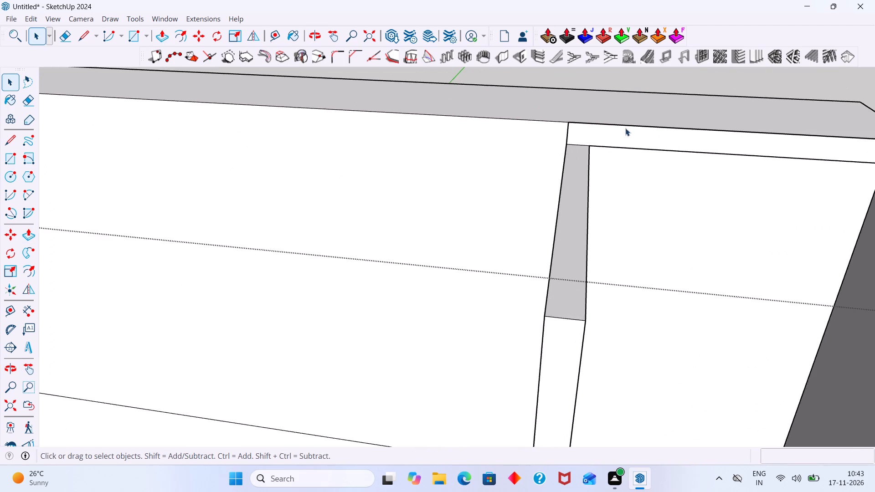
scroll(625, 128, up, 4)
triple_click(615, 135)
double_click(615, 136)
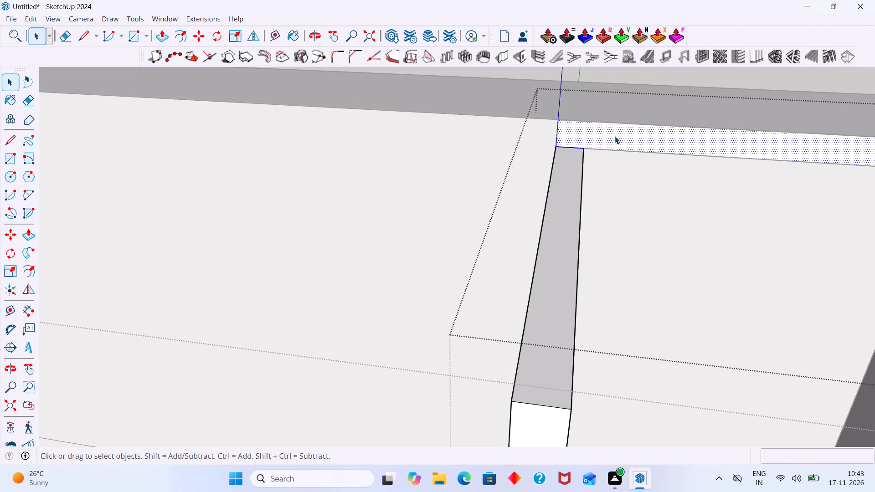
triple_click(615, 136)
click(617, 133)
triple_click(617, 133)
click(617, 133)
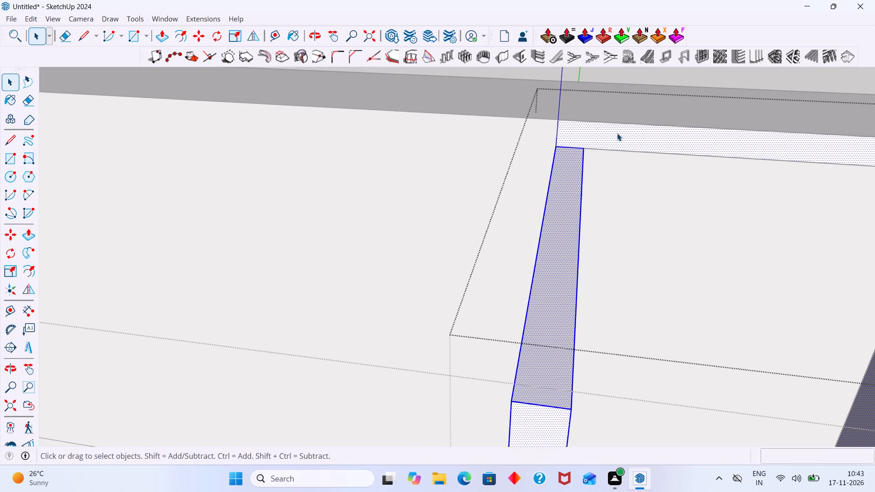
scroll(617, 133, down, 2)
shift+middle_drag(614, 147, 499, 159)
scroll(533, 155, up, 7)
click(534, 155)
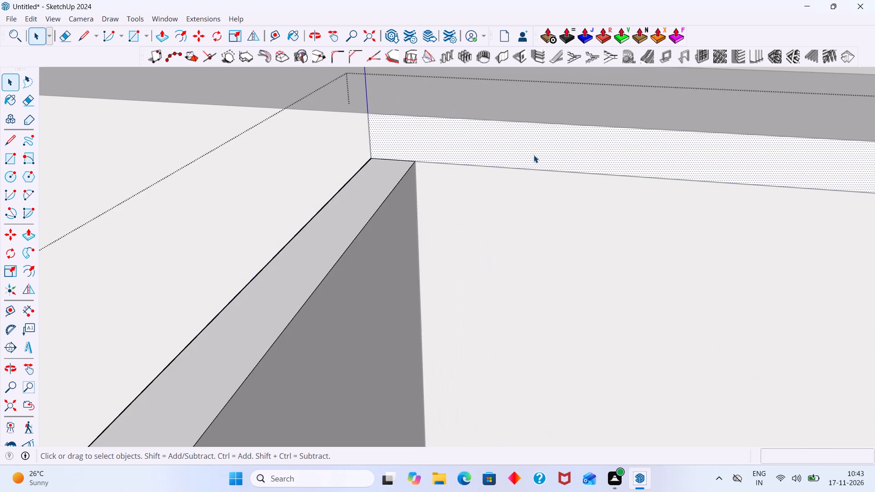
key(p)
click(534, 155)
scroll(509, 187, down, 8)
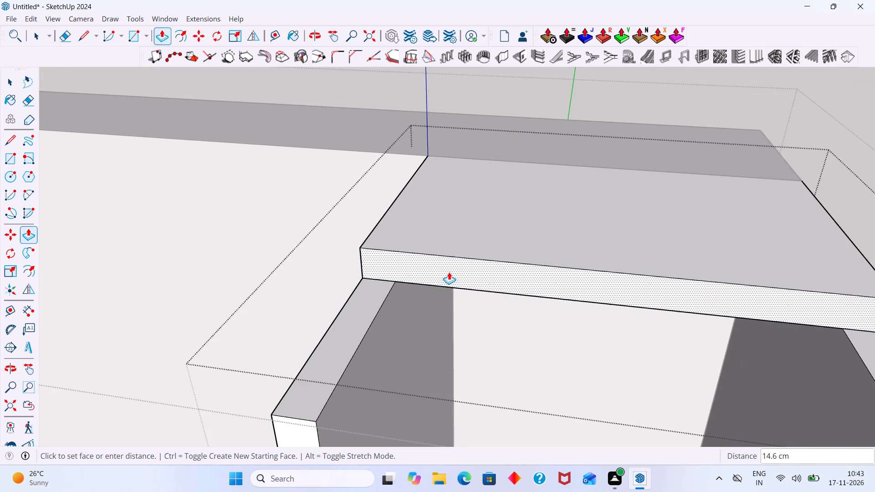
scroll(442, 282, down, 4)
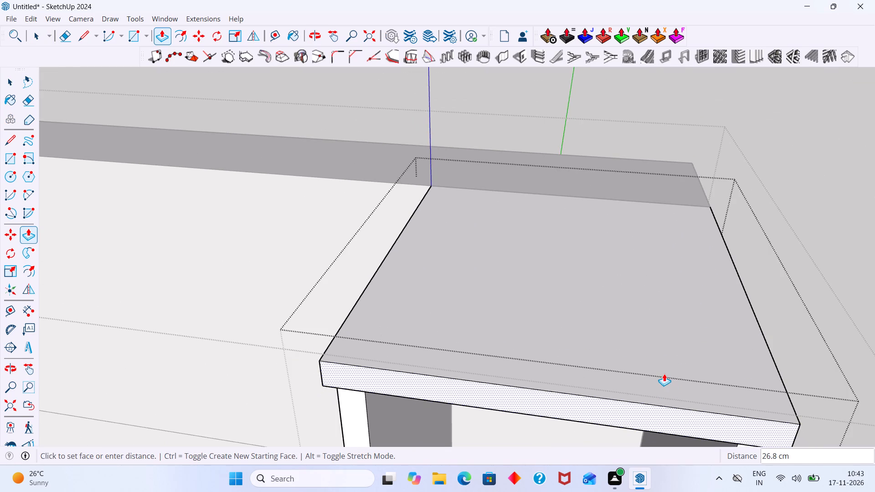
text(25)
key(Return)
key(space)
click(809, 192)
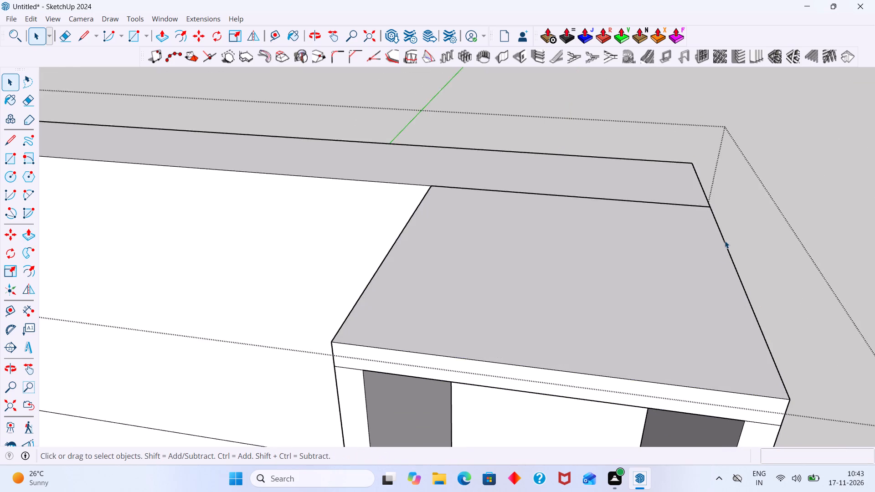
Examine the whole TV unit and where the extruded side shelving meets the console top.
scroll(722, 244, down, 16)
middle_drag(665, 292, 712, 259)
scroll(710, 259, down, 6)
shift+middle_drag(695, 266, 558, 197)
scroll(582, 245, down, 1)
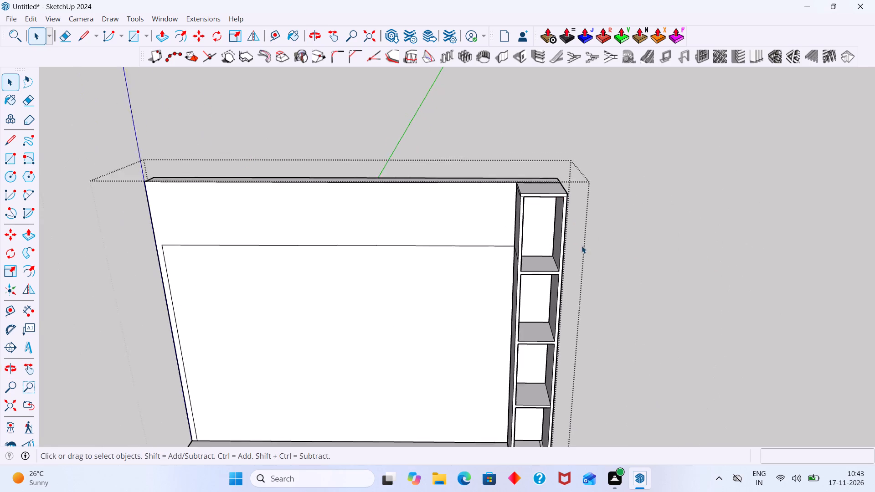
scroll(582, 246, down, 1)
middle_drag(575, 273, 566, 214)
scroll(563, 236, down, 7)
shift+middle_drag(563, 248, 508, 182)
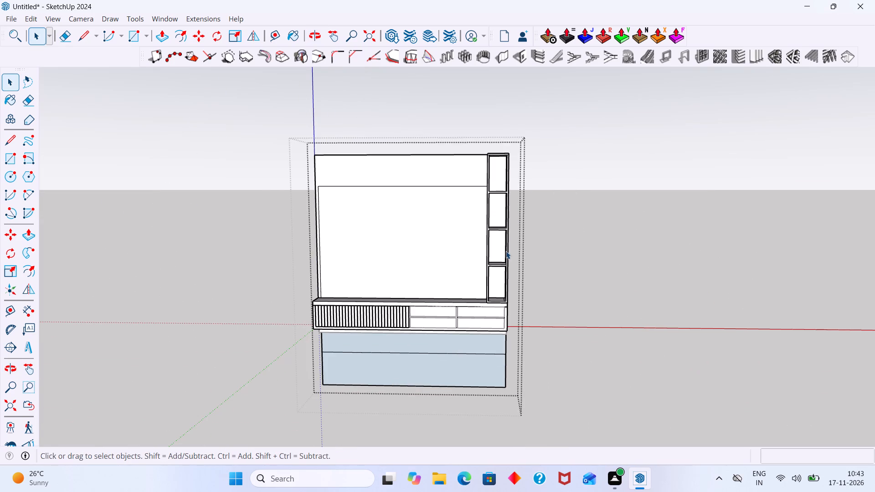
scroll(498, 302, up, 8)
scroll(497, 303, down, 1)
scroll(495, 306, up, 4)
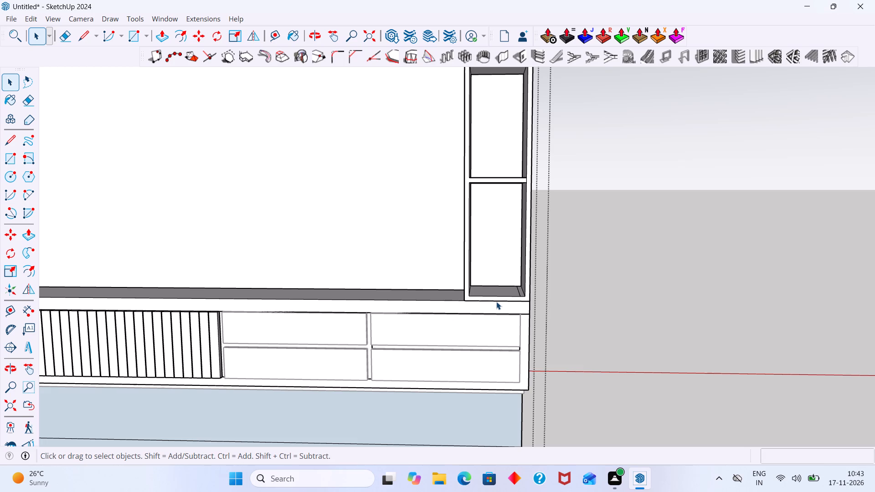
scroll(496, 300, down, 8)
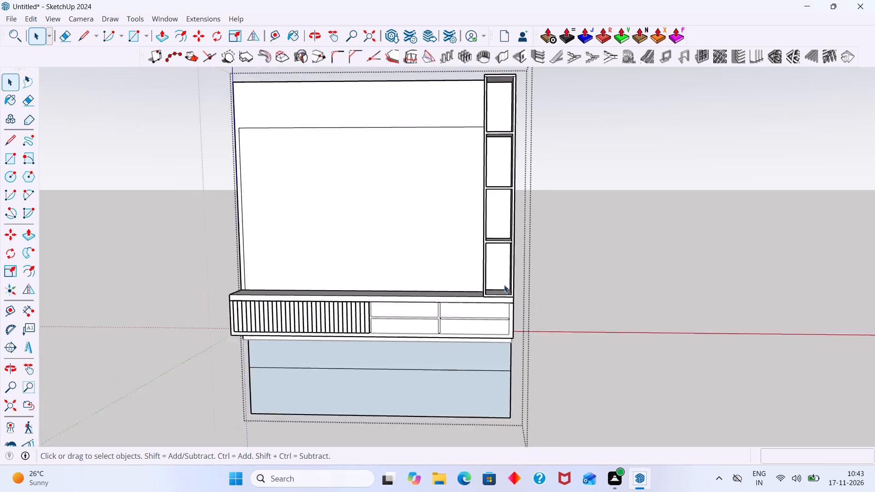
scroll(504, 285, down, 6)
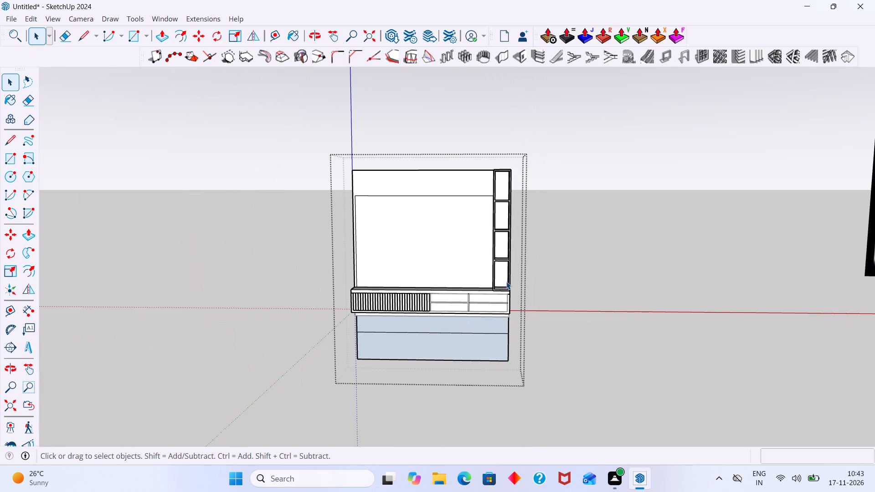
scroll(506, 281, down, 2)
middle_drag(409, 273, 496, 302)
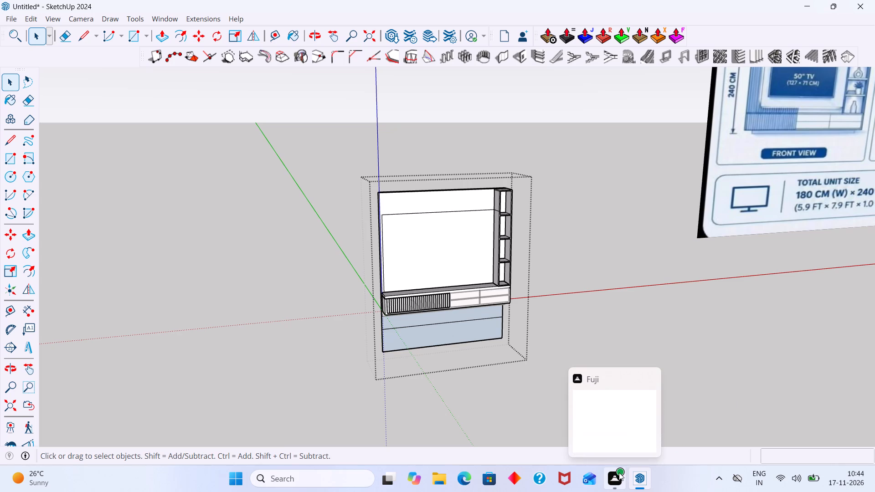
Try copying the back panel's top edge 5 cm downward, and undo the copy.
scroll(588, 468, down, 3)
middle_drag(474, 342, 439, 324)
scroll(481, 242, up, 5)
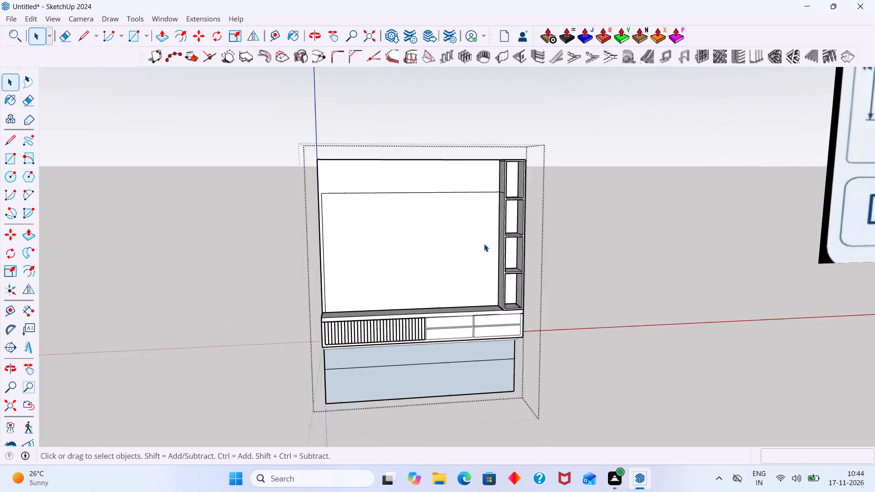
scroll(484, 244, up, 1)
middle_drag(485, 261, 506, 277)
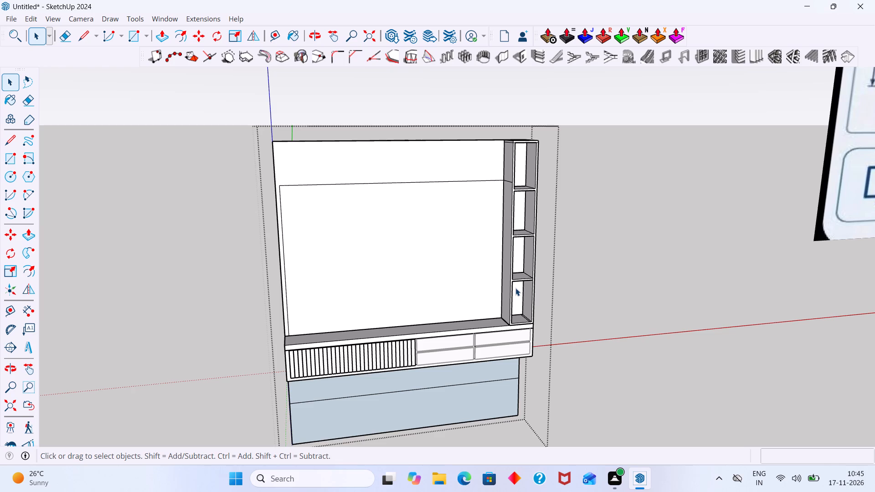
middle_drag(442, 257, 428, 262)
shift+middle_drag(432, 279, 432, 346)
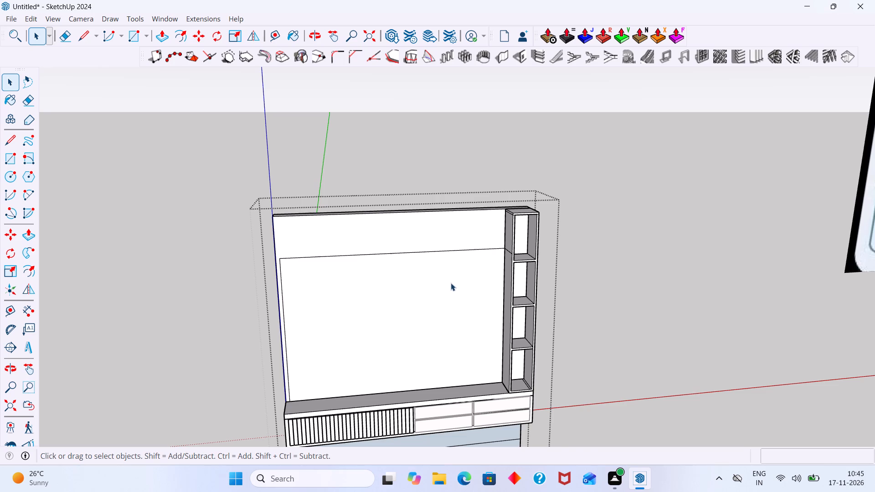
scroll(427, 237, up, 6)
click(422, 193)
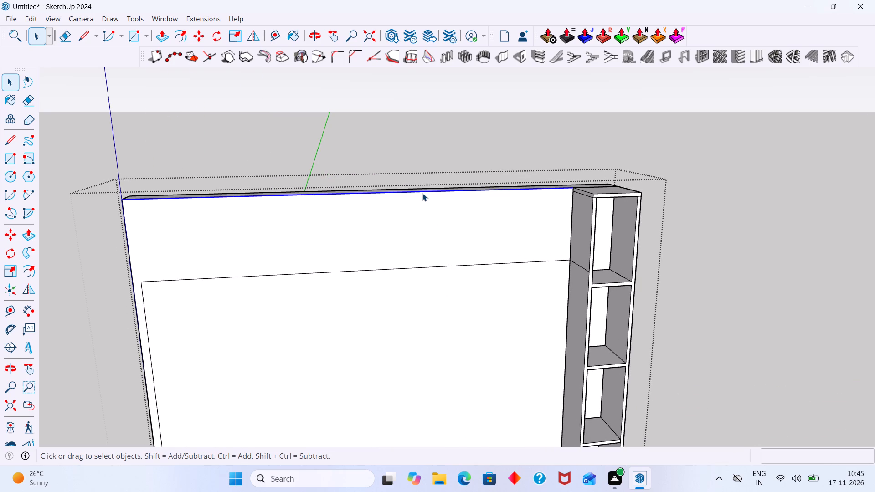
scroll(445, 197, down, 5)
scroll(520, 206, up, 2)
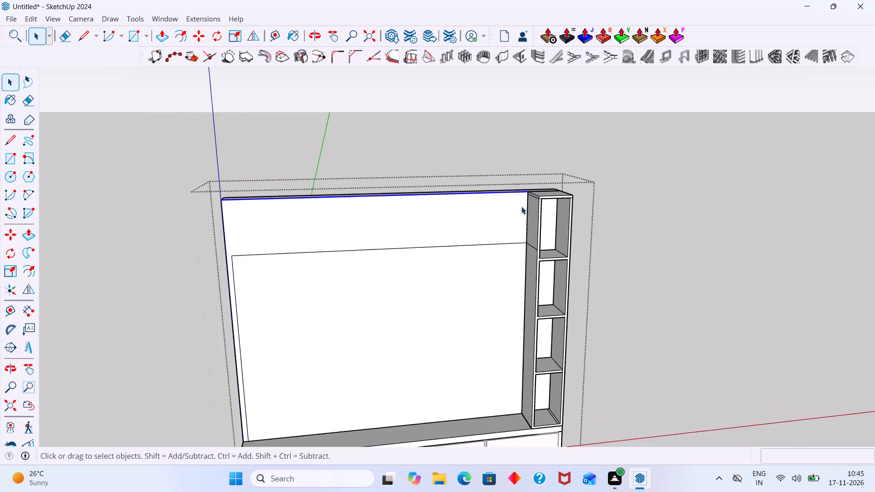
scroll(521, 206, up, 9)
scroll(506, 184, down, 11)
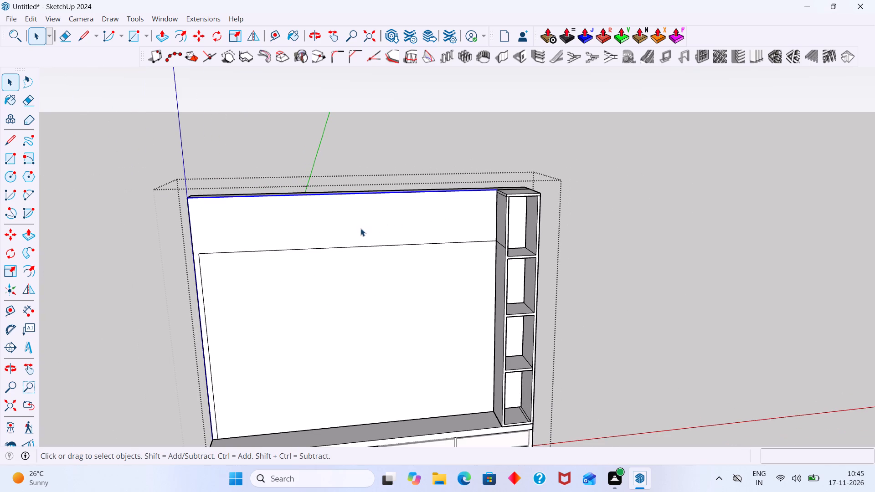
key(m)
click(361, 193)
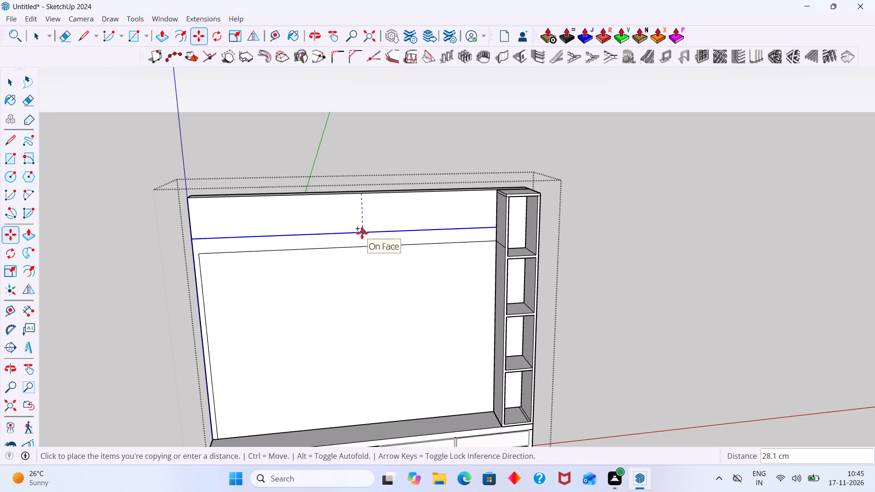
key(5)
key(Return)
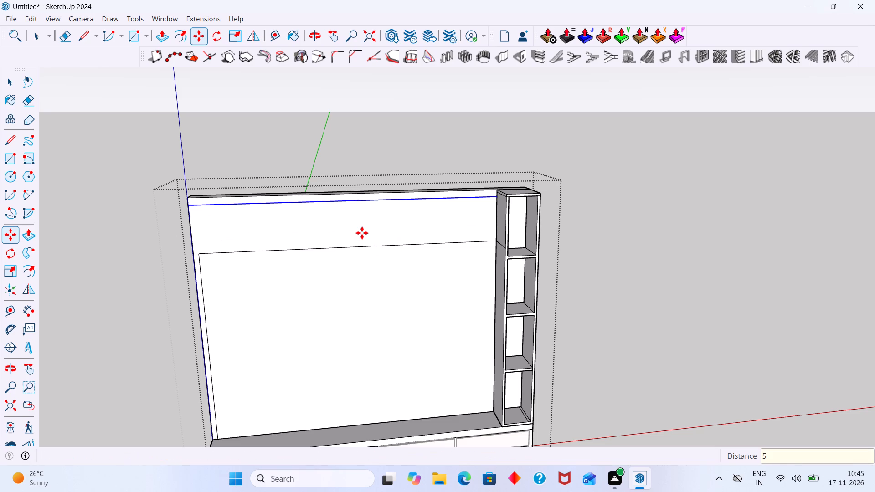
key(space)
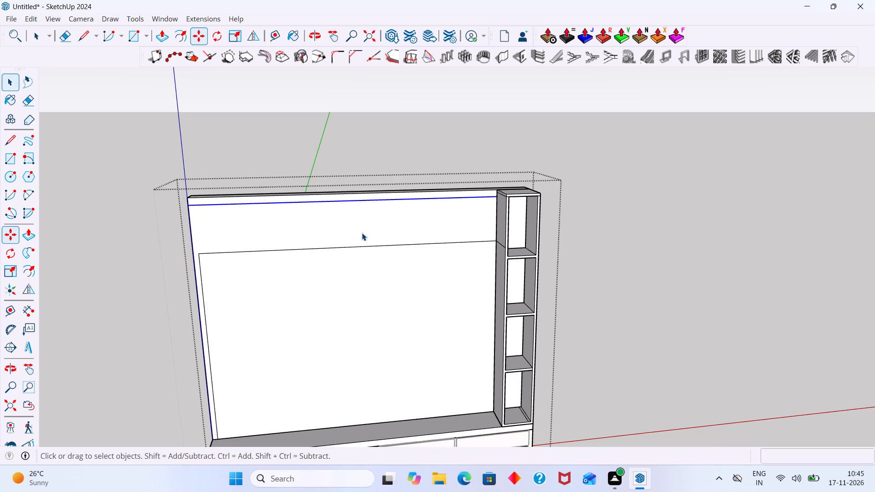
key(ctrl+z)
Erase the inner horizontal line and the inner vertical line from the back panel's front face, and leave the group.
scroll(307, 234, down, 2)
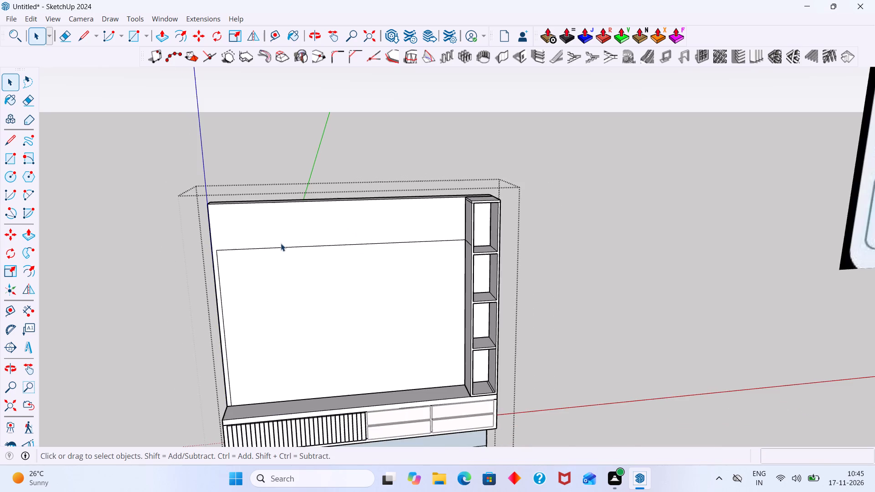
scroll(245, 256, up, 6)
middle_drag(247, 261, 311, 236)
middle_drag(274, 237, 242, 231)
scroll(253, 237, down, 7)
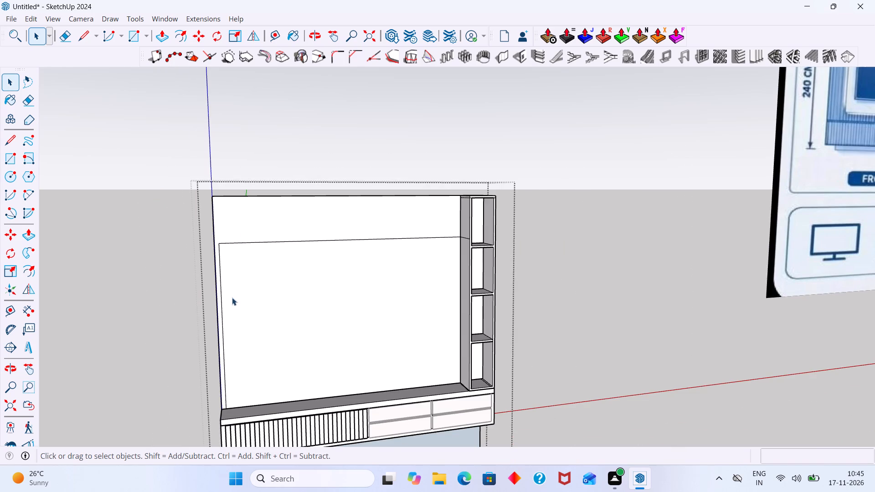
scroll(232, 302, down, 1)
click(429, 122)
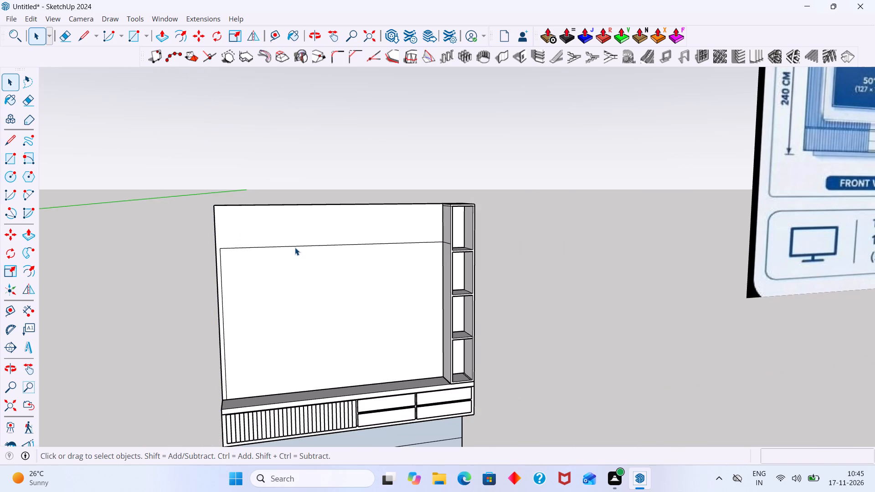
click(295, 247)
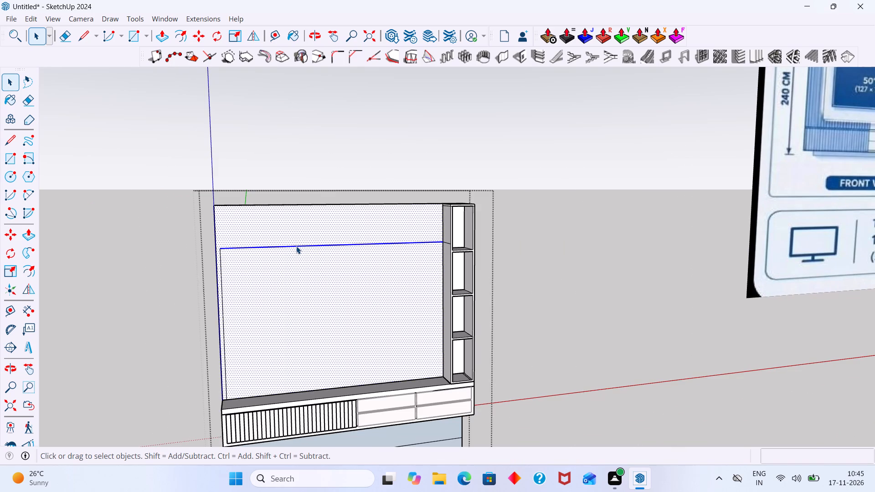
key(e)
drag(304, 238, 304, 246)
drag(225, 292, 225, 296)
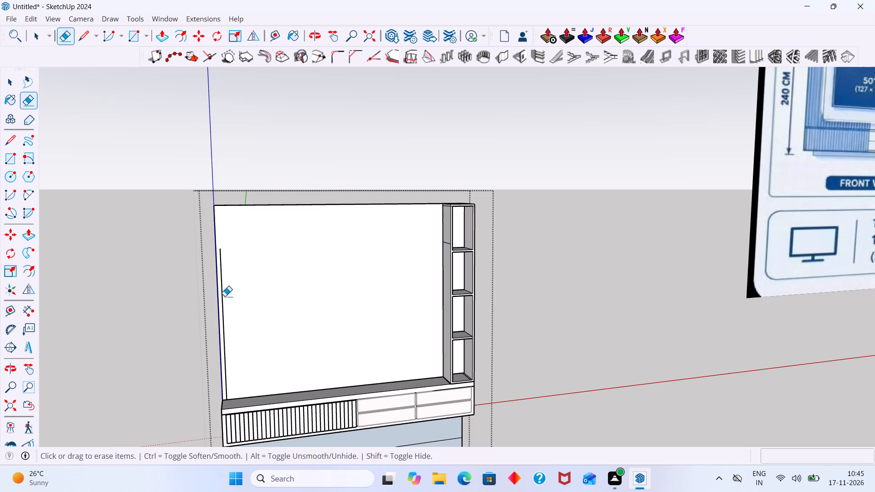
drag(225, 296, 221, 300)
scroll(232, 289, down, 4)
key(space)
click(374, 148)
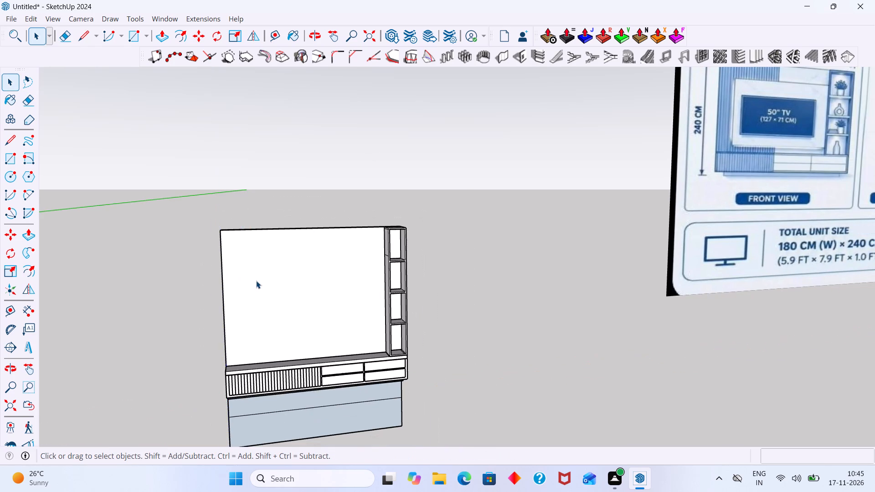
Inside the TV unit group, copy the back panel's left front vertical edge 25 cm inward across the front face.
scroll(256, 281, up, 2)
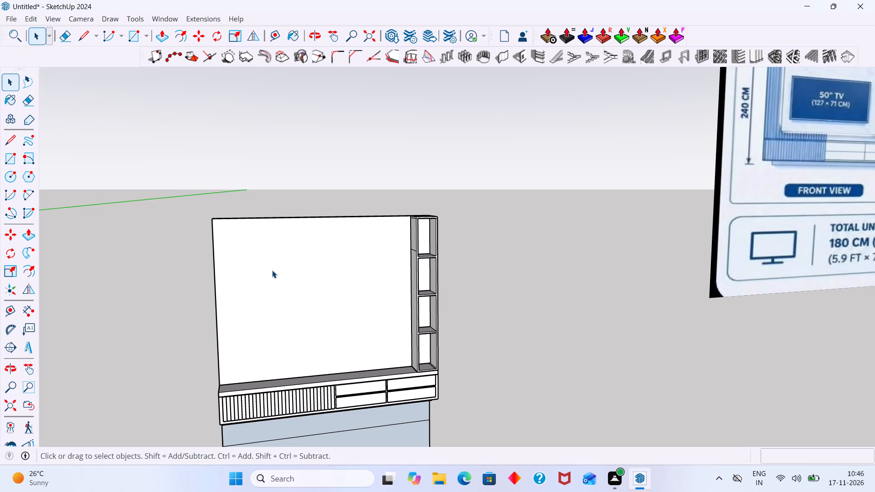
scroll(268, 277, down, 3)
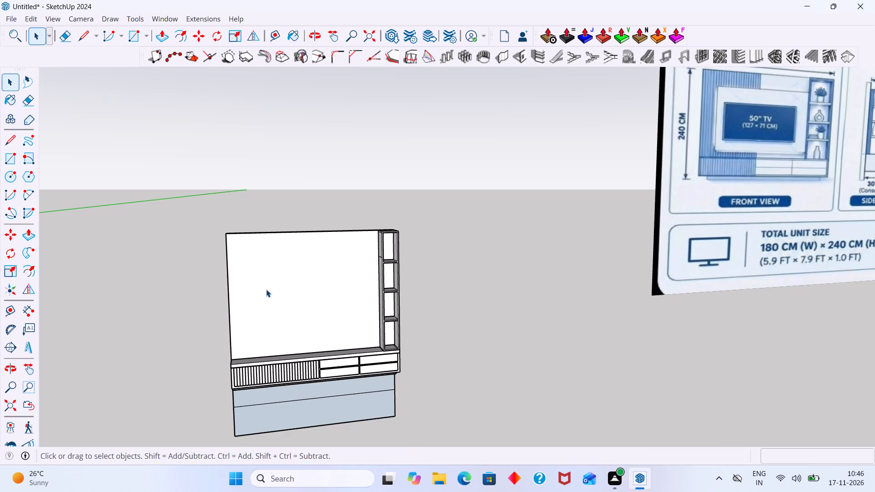
scroll(266, 289, down, 1)
middle_drag(261, 305, 270, 314)
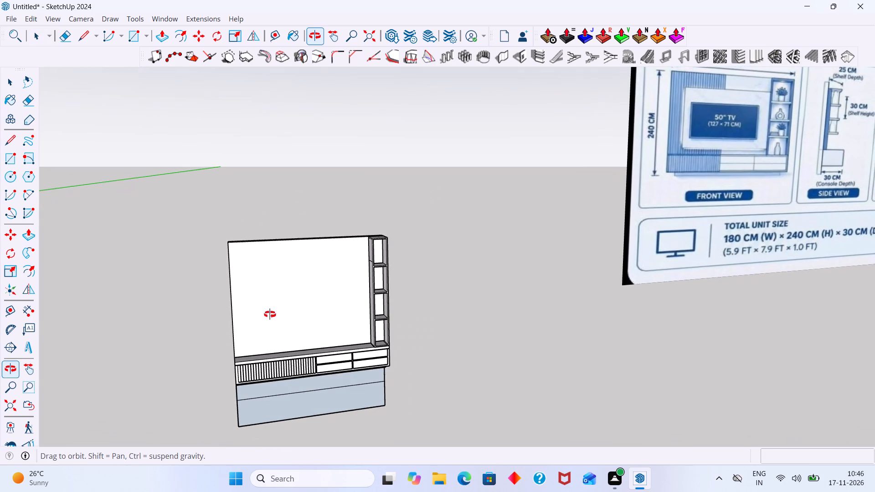
middle_drag(270, 314, 246, 327)
scroll(226, 323, up, 6)
middle_drag(237, 324, 267, 286)
scroll(250, 299, up, 6)
click(232, 314)
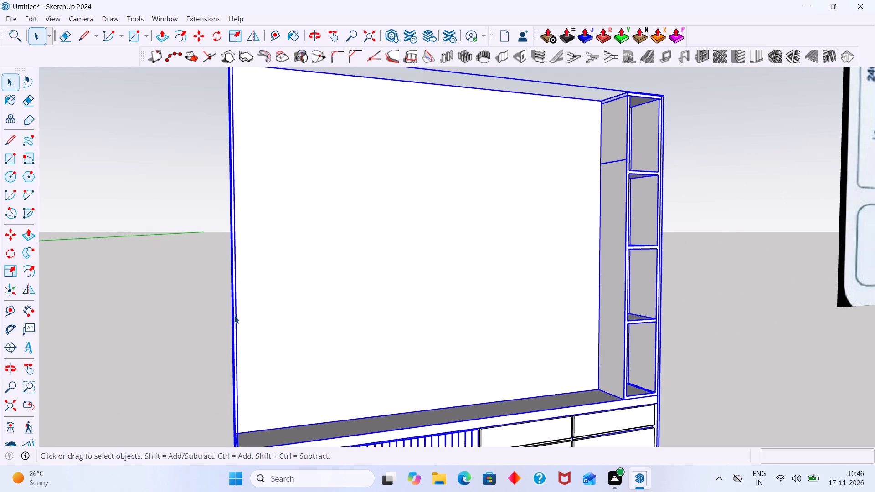
click(237, 317)
scroll(237, 319, up, 2)
double_click(237, 319)
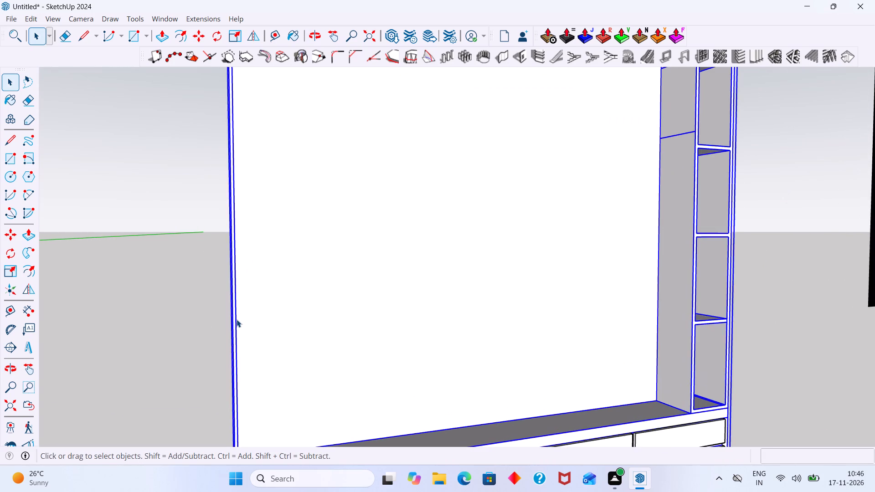
scroll(234, 323, up, 8)
click(232, 325)
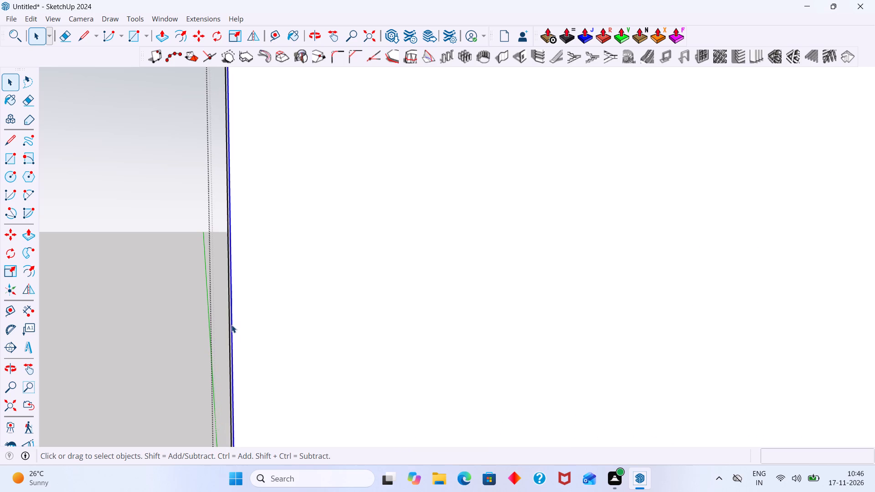
scroll(232, 325, up, 2)
key(m)
click(239, 322)
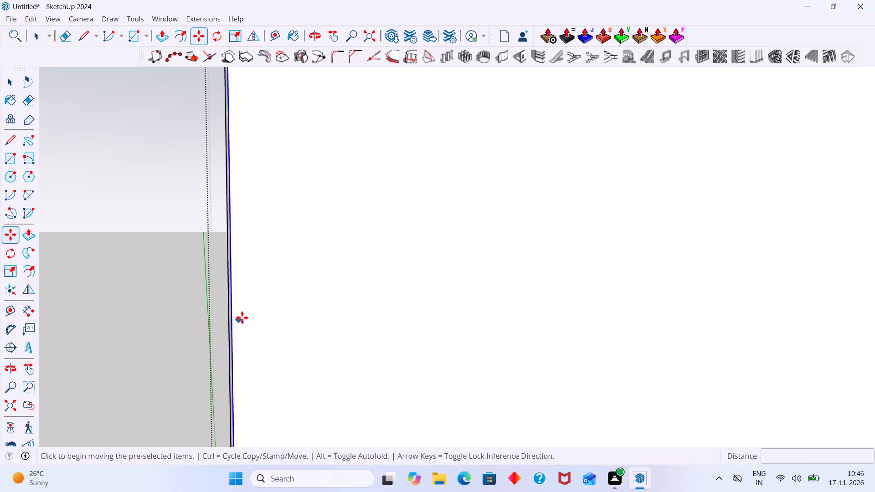
click(232, 324)
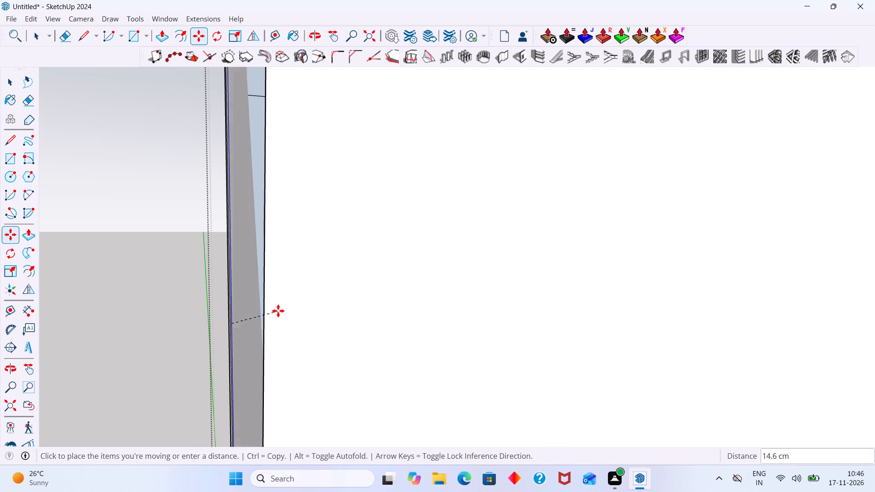
scroll(283, 308, down, 6)
scroll(242, 321, down, 3)
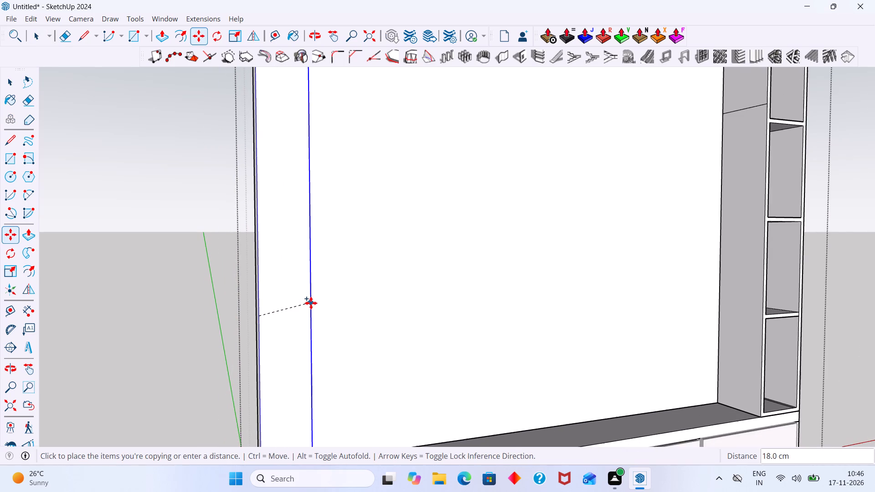
scroll(318, 309, down, 5)
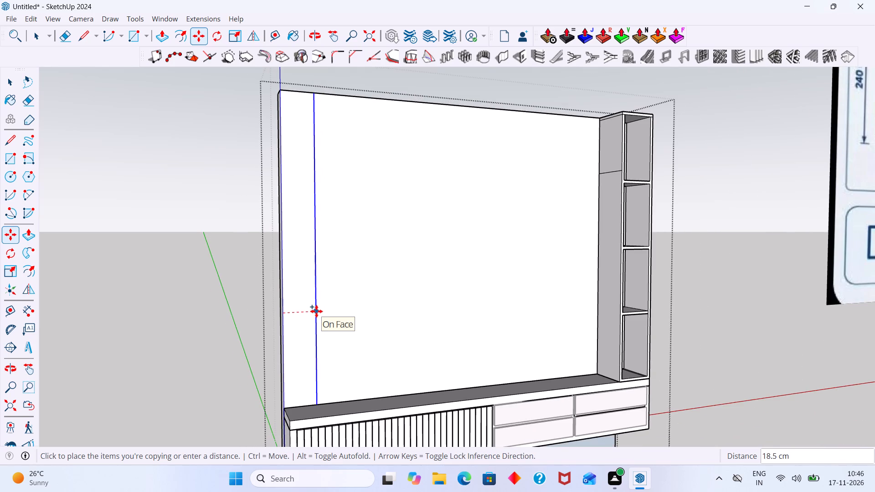
scroll(322, 311, down, 3)
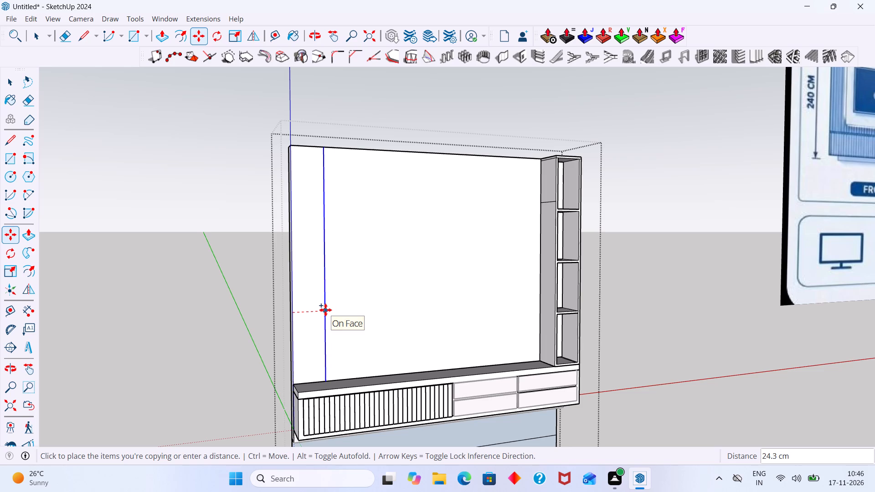
text(25)
key(Return)
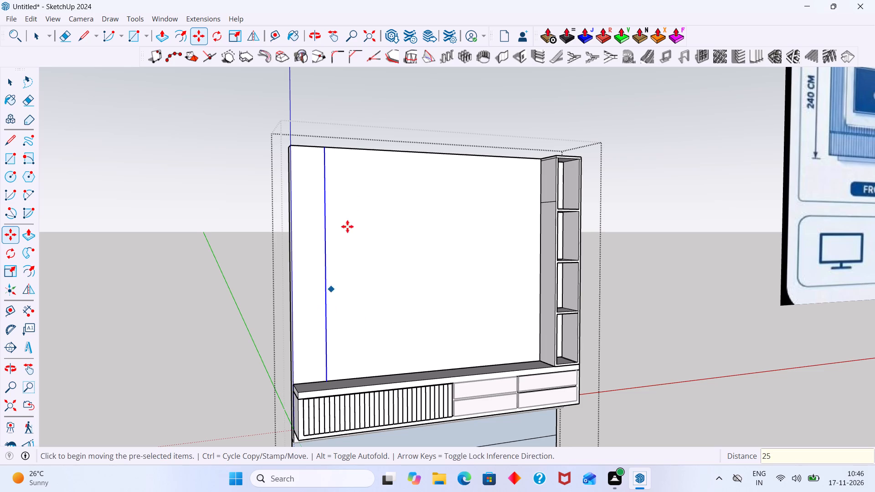
key(space)
Copy the back panel's top edge, between the new vertical line and the shelf, 25 cm downward.
click(358, 148)
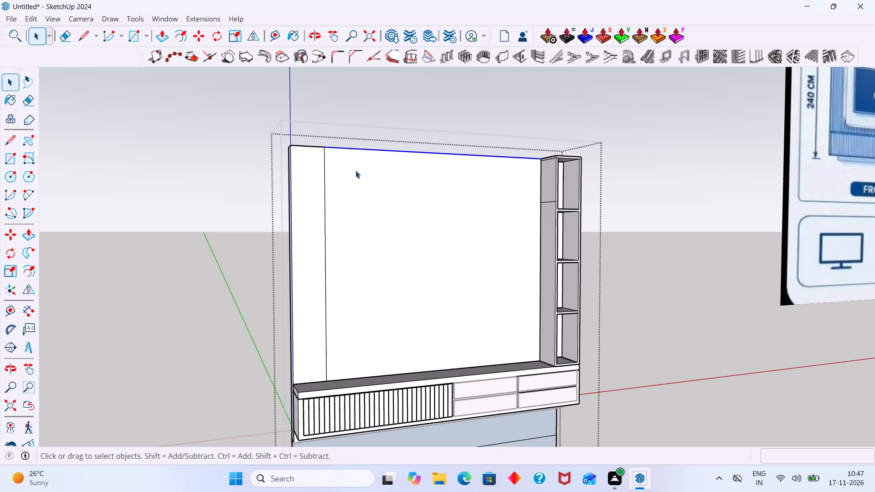
scroll(355, 159, up, 3)
middle_drag(355, 164, 359, 176)
scroll(359, 160, up, 2)
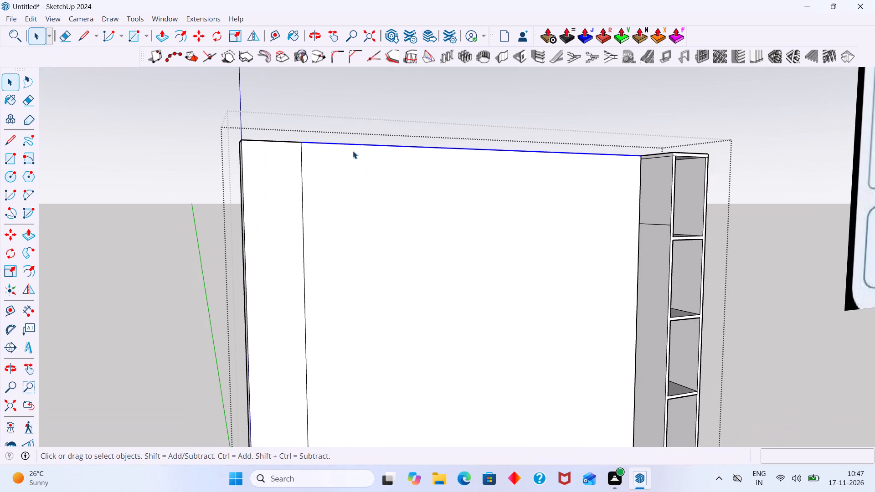
key(m)
click(355, 143)
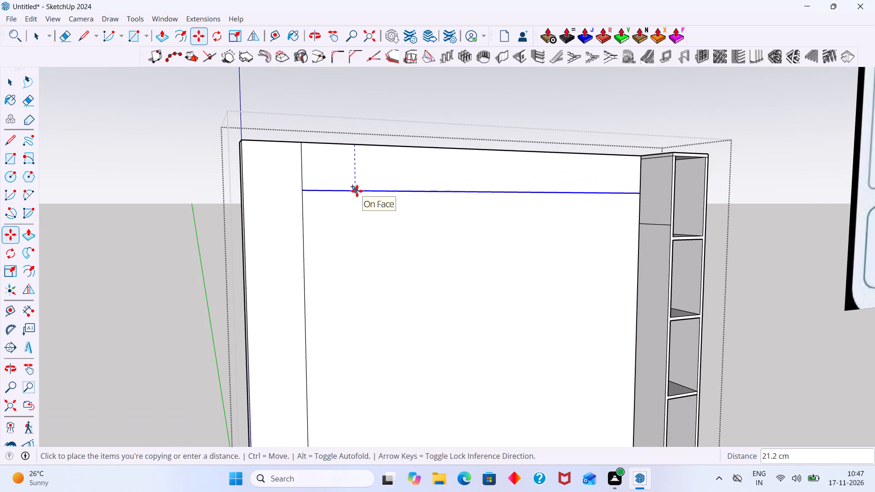
text(25)
key(Return)
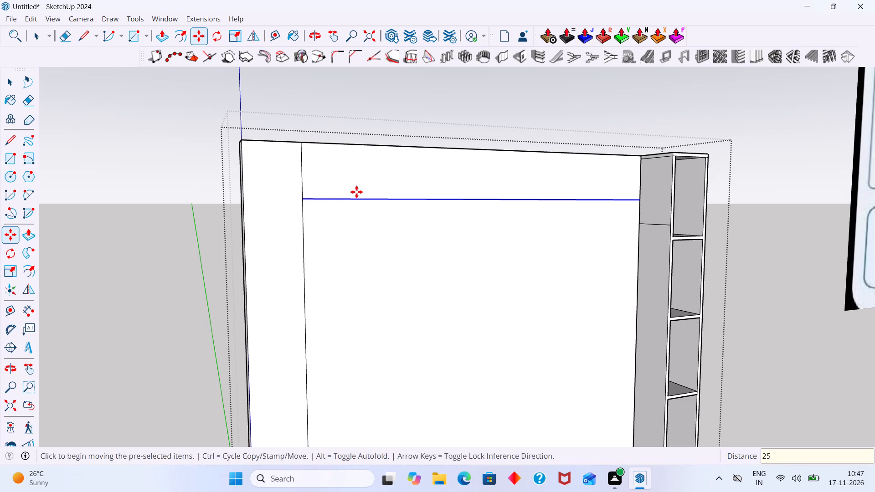
key(space)
Erase the piece of the vertical line above the new horizontal line to leave one L-shaped border.
scroll(342, 202, down, 3)
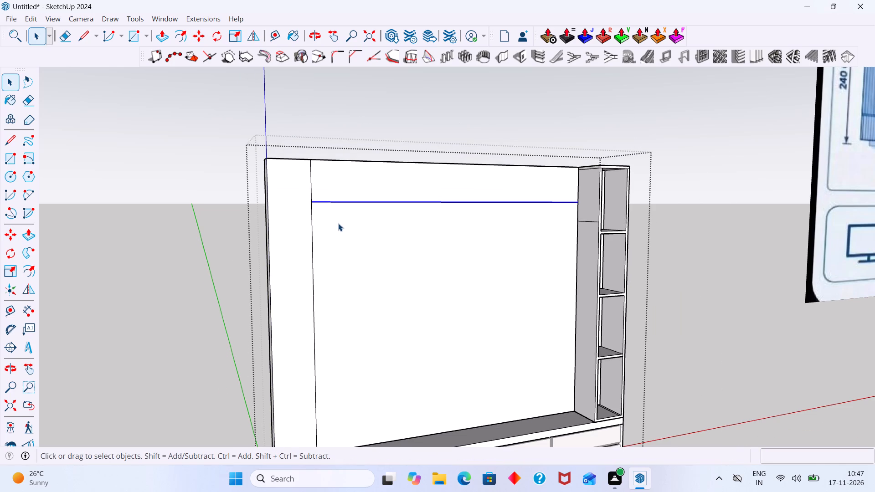
middle_click(345, 225)
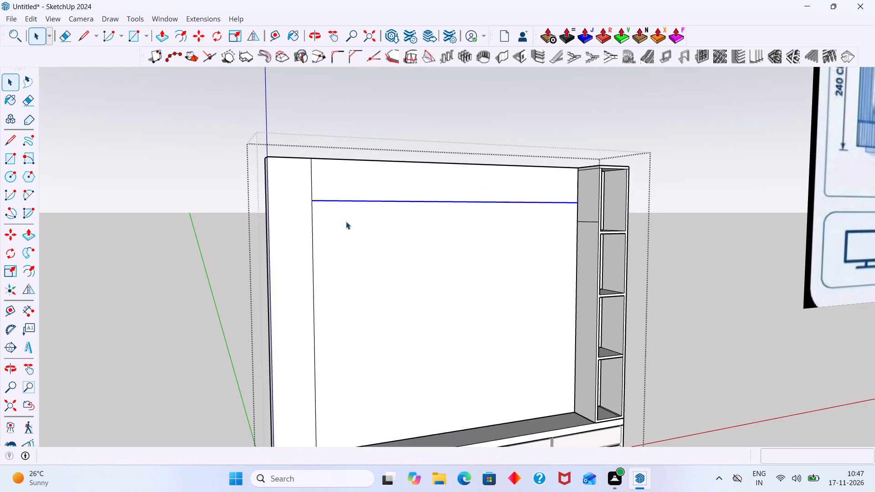
key(e)
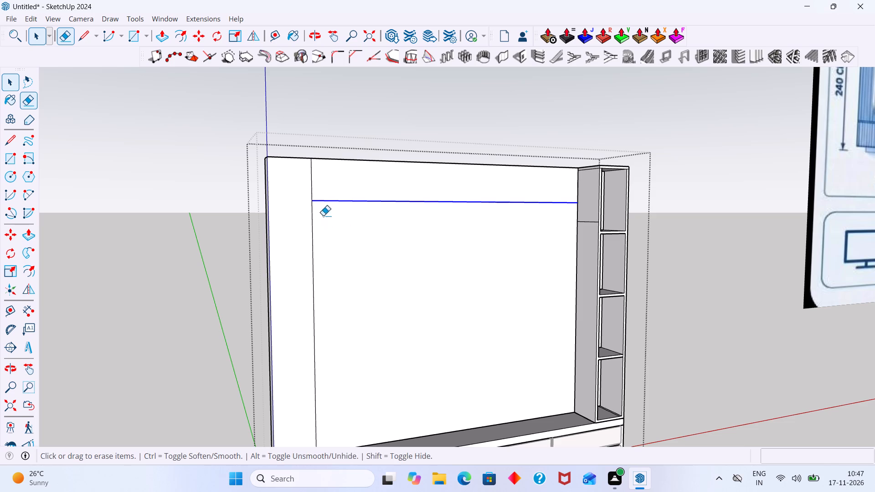
drag(323, 188, 307, 187)
key(space)
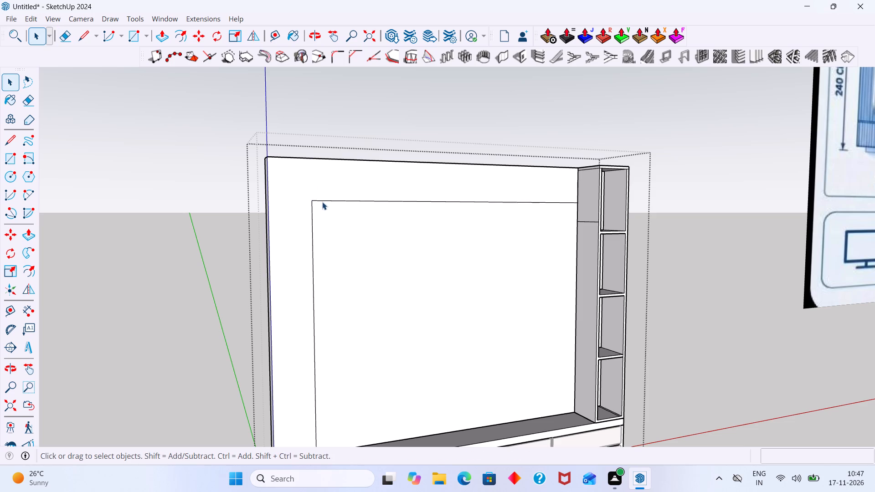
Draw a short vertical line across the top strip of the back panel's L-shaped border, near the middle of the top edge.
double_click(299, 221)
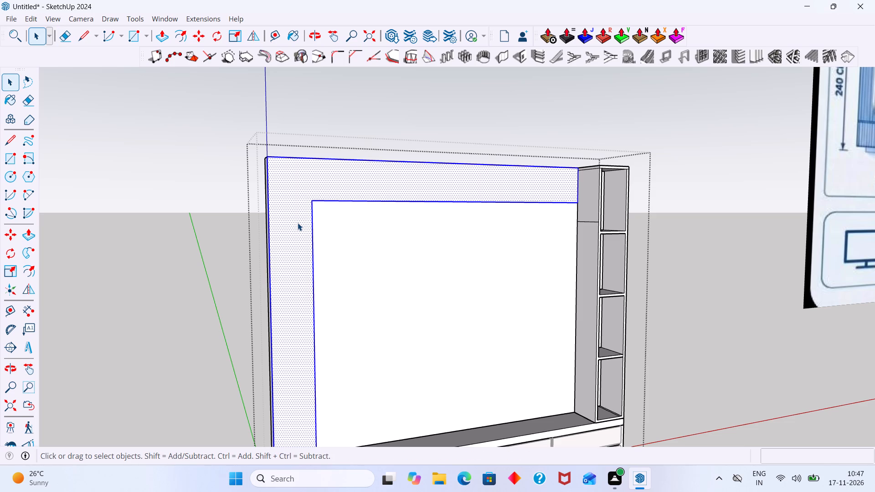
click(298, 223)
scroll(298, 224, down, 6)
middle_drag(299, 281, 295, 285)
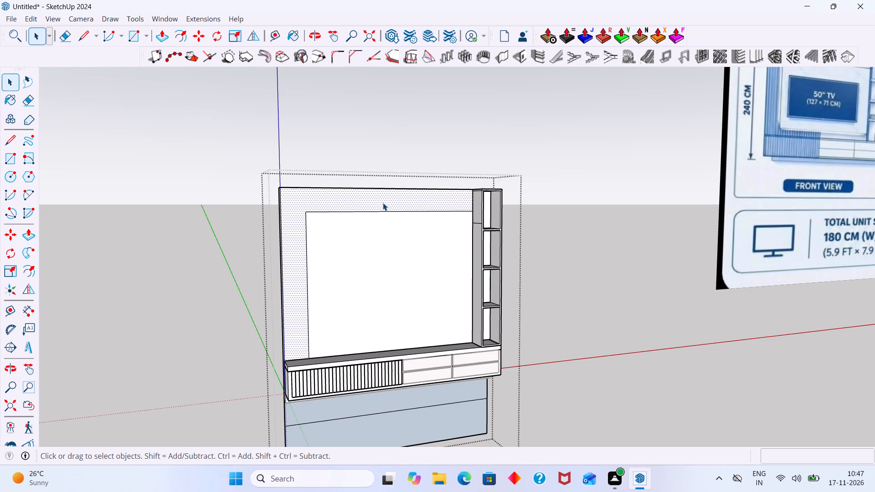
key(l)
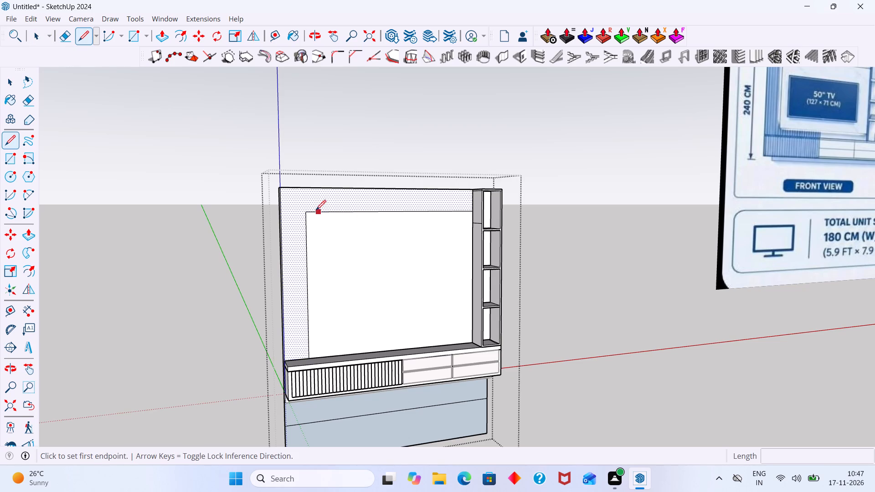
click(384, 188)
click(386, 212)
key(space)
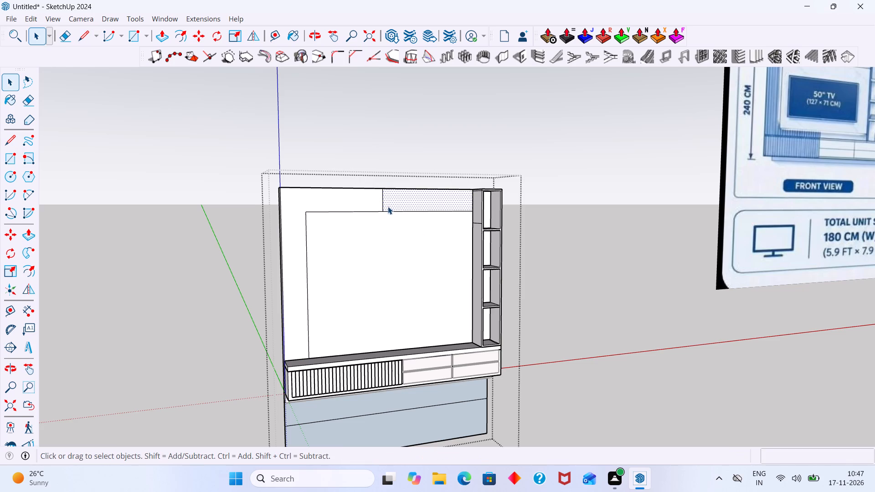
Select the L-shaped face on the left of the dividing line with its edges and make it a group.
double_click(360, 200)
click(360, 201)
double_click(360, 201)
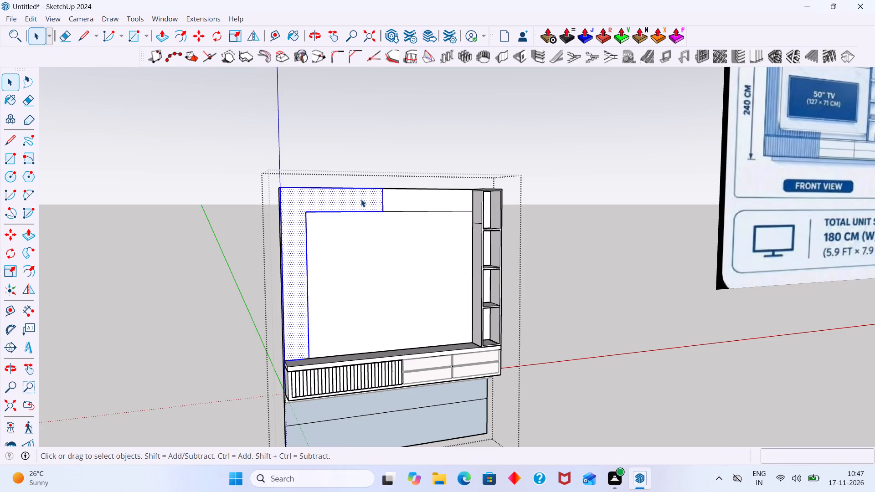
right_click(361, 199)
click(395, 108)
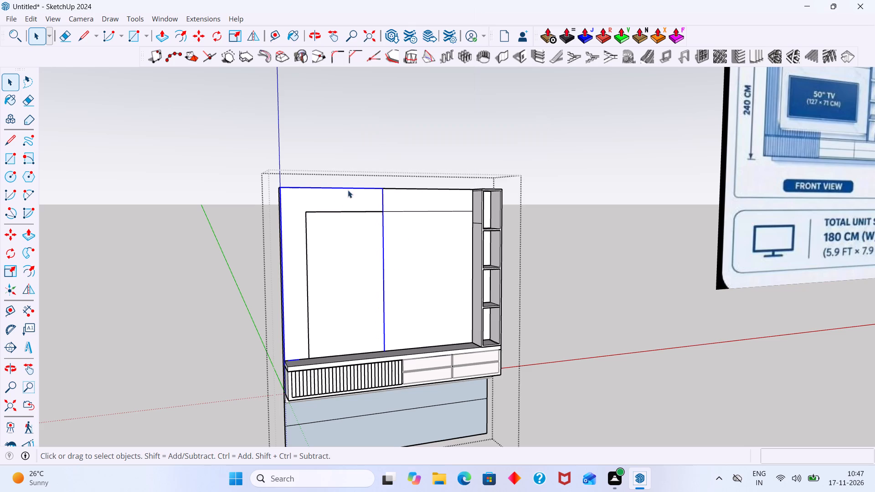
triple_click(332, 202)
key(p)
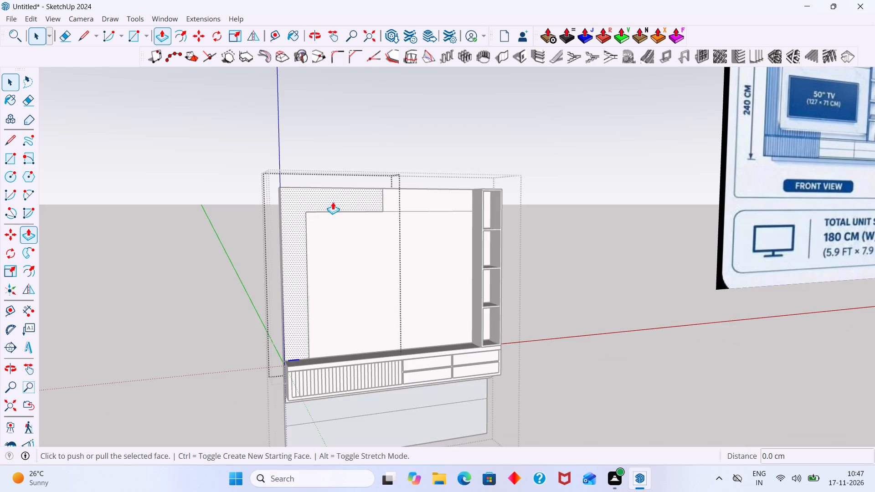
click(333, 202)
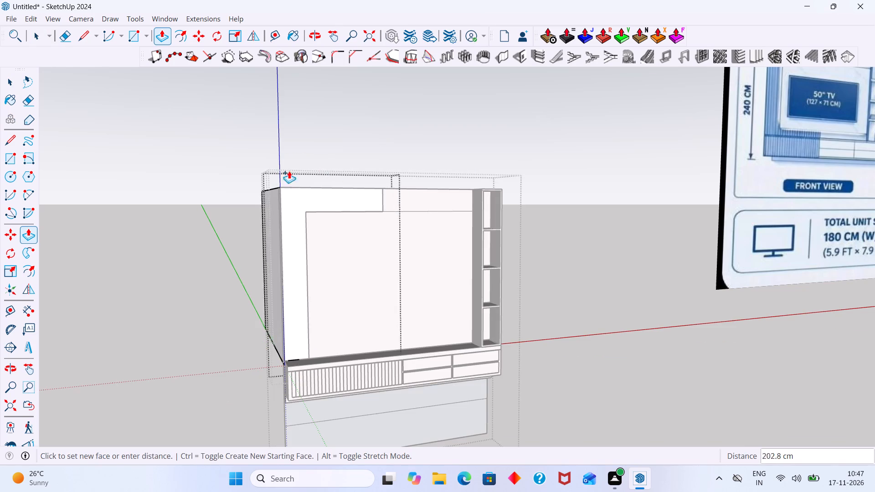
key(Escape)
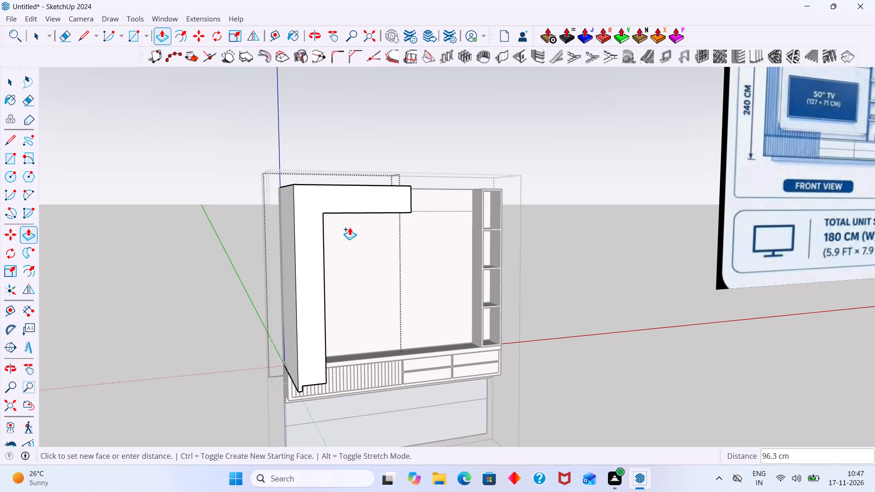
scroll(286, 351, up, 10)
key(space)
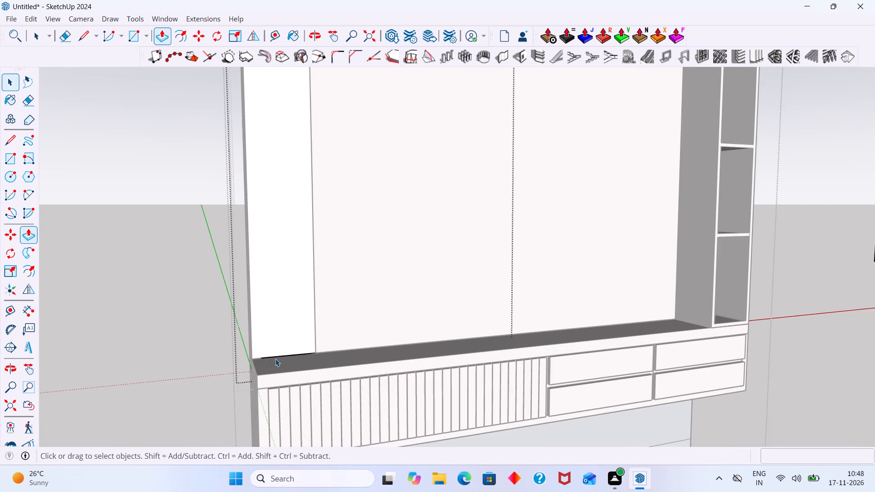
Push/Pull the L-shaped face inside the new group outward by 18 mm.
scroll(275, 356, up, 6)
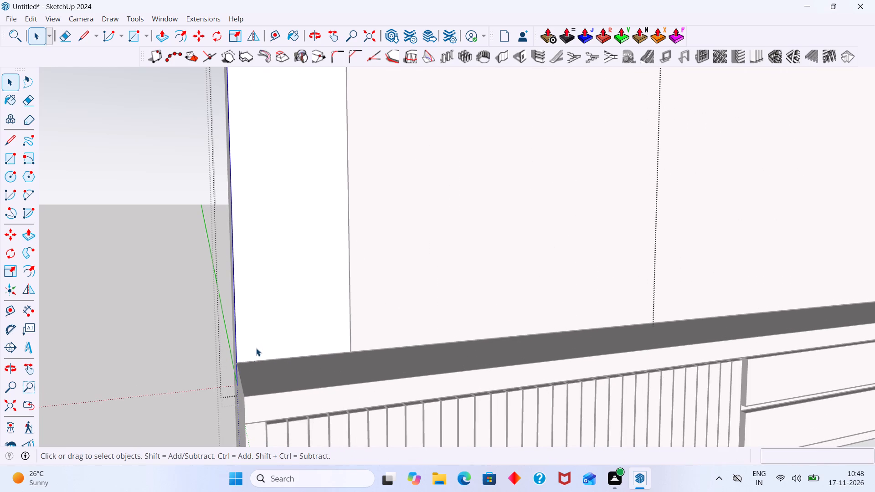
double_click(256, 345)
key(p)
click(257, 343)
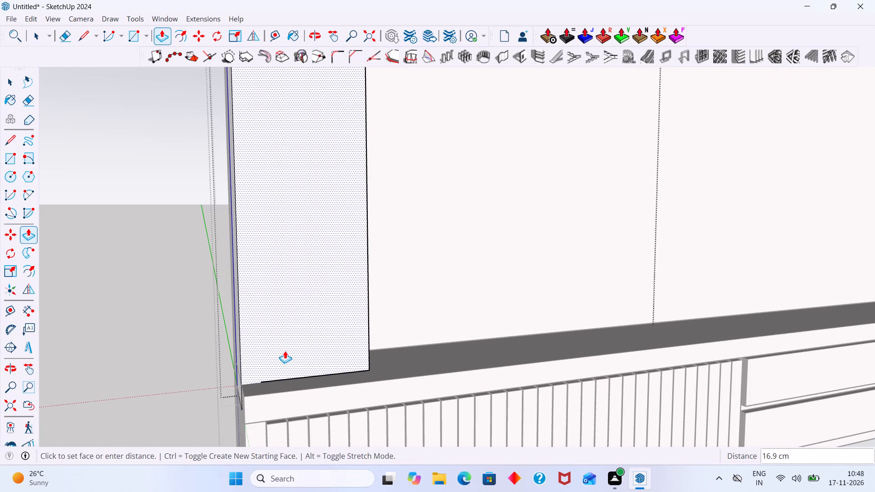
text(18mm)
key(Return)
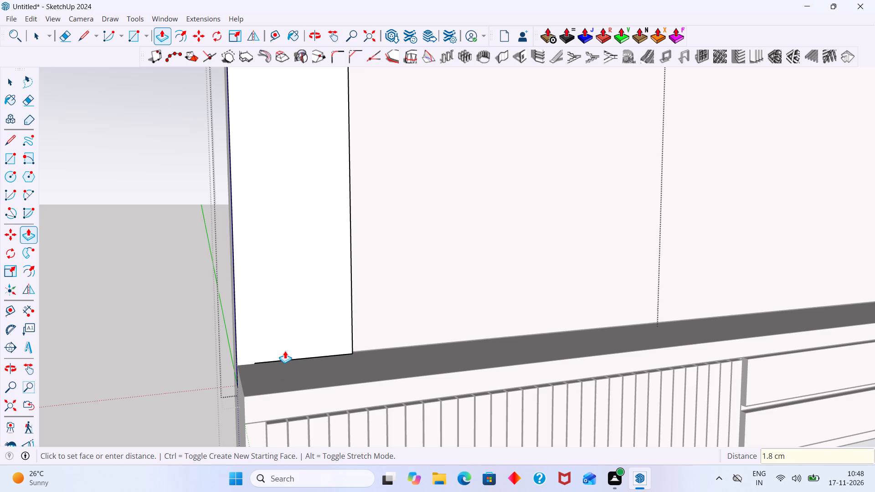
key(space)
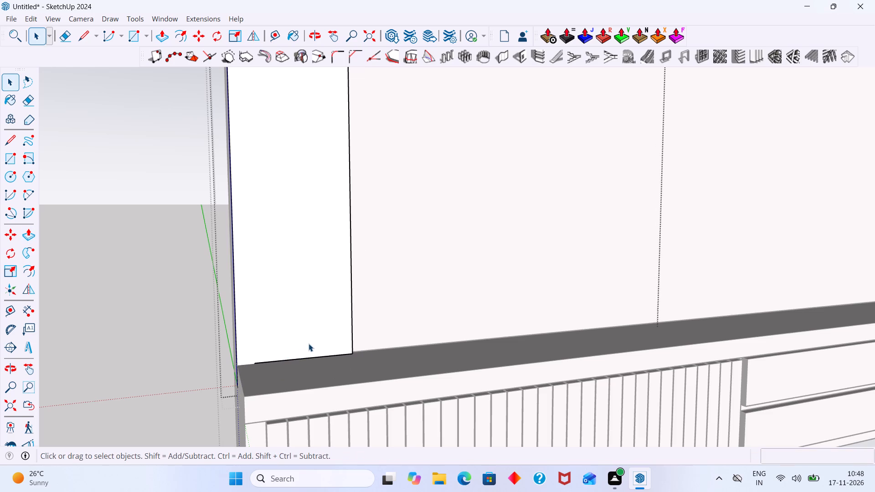
Leave the L-shaped panel's group and examine the panel's thickness and fit against the back panel and open shelf.
scroll(322, 341, down, 12)
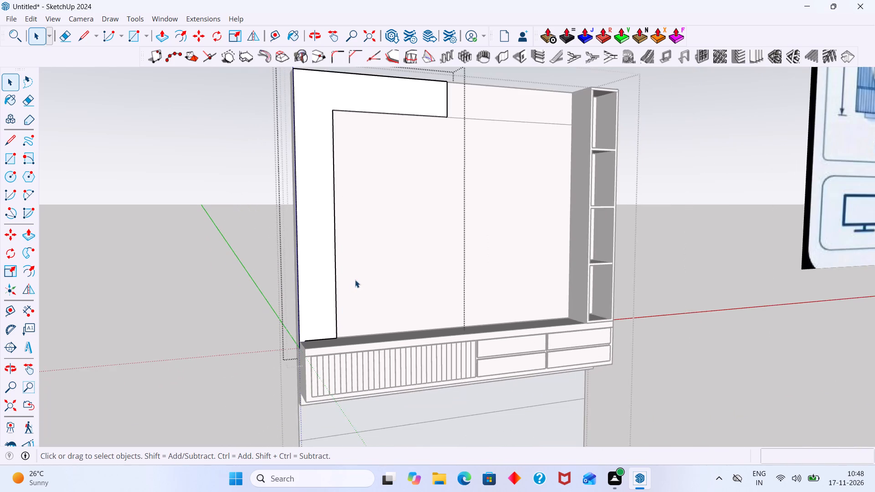
middle_drag(348, 281, 168, 283)
scroll(368, 143, up, 13)
middle_drag(278, 113, 256, 73)
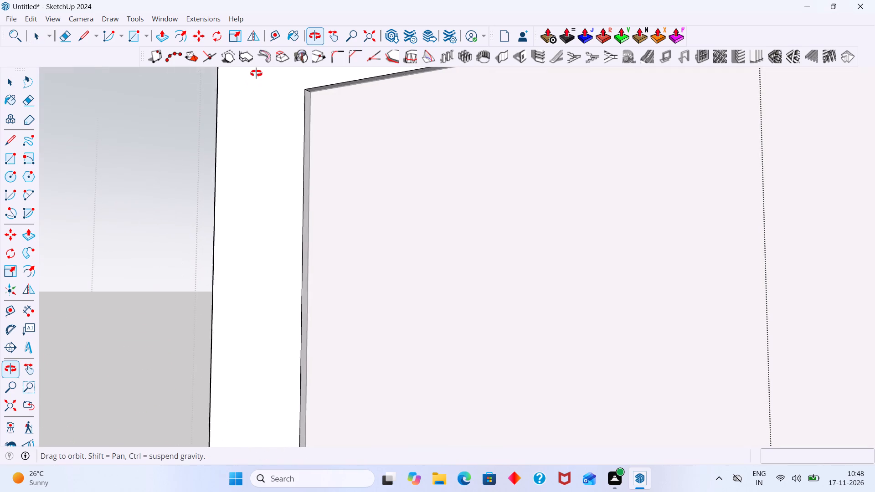
middle_drag(256, 73, 264, 126)
scroll(294, 138, up, 1)
scroll(295, 141, down, 18)
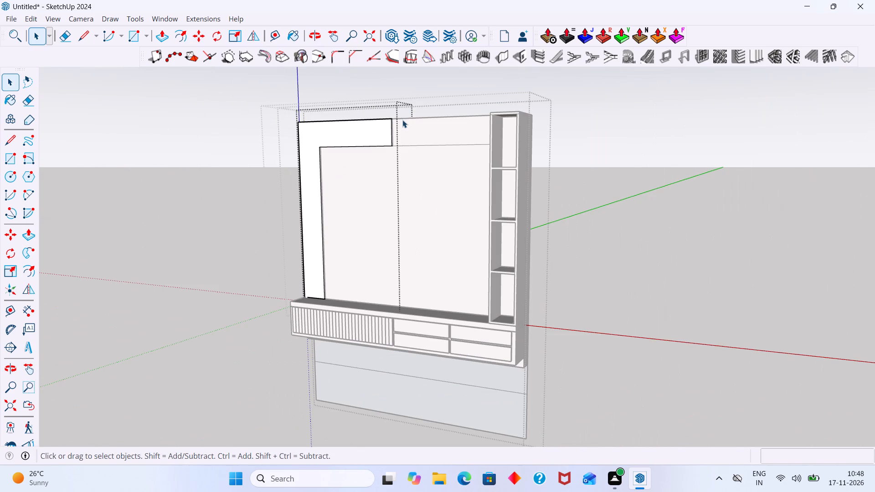
click(599, 128)
middle_drag(371, 164, 480, 184)
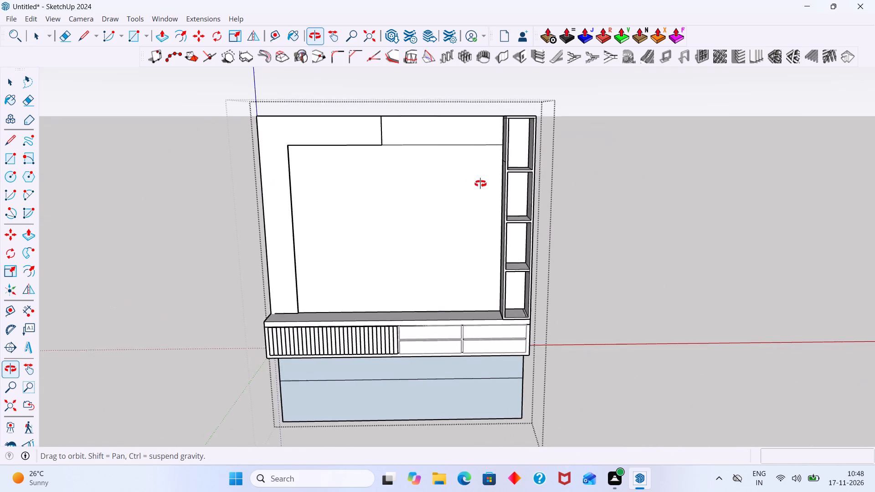
middle_drag(480, 184, 480, 183)
scroll(428, 202, down, 2)
middle_drag(419, 274, 443, 230)
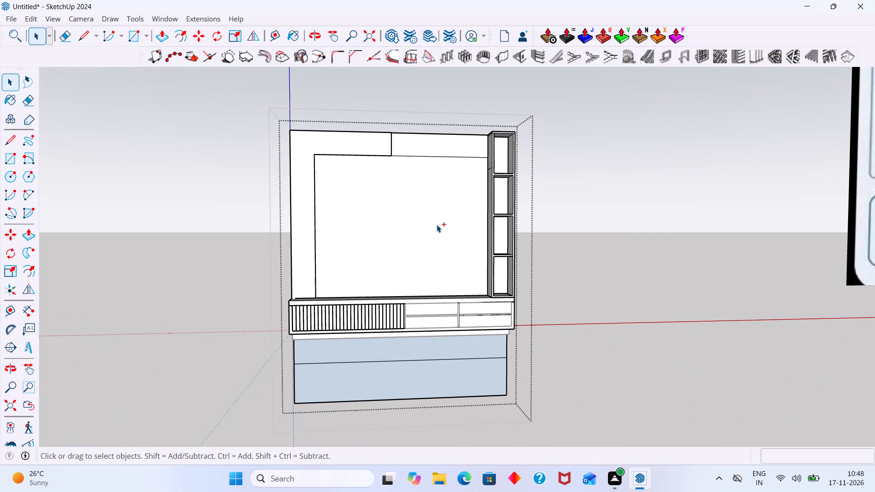
Undo the L-shaped panel, the dividing line and the 25 cm border lines until the earlier inner lines return, and leave the group.
key(ctrl+x)
key(ctrl+x)
key(ctrl+x)
key(ctrl+z)
key(ctrl+z)
key(ctrl+z)
key(ctrl+z)
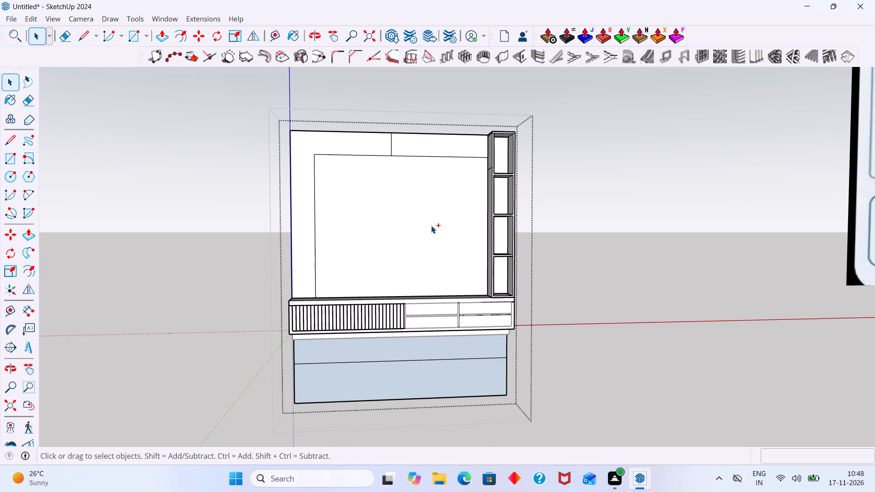
key(ctrl+z)
key(ctrl+z)
key(ctrl+z)
key(ctrl+z)
key(ctrl+z)
key(ctrl+z)
key(ctrl+z)
key(ctrl+z)
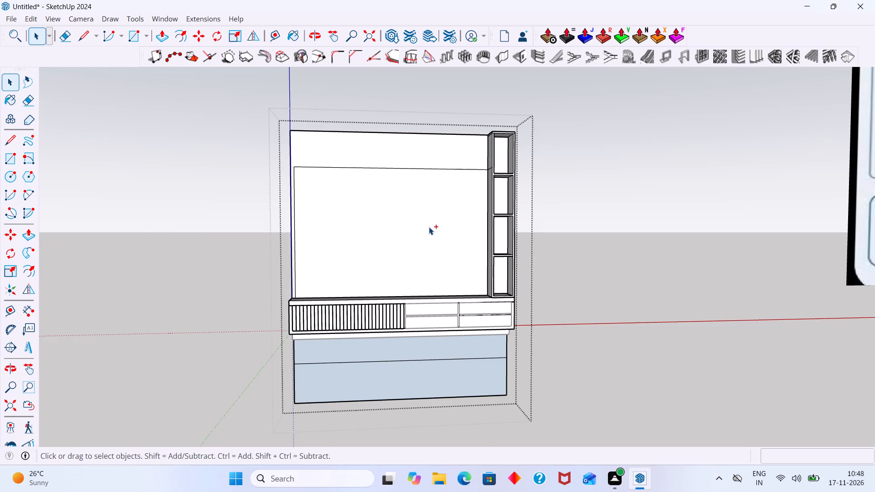
click(590, 199)
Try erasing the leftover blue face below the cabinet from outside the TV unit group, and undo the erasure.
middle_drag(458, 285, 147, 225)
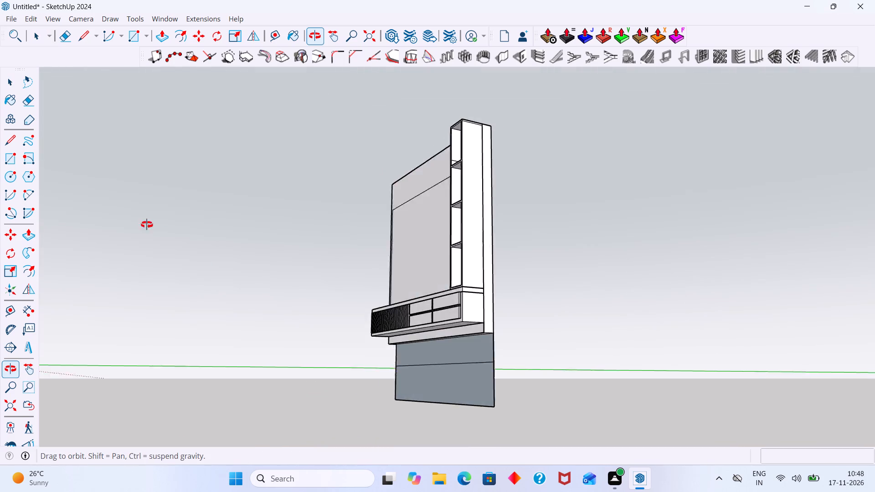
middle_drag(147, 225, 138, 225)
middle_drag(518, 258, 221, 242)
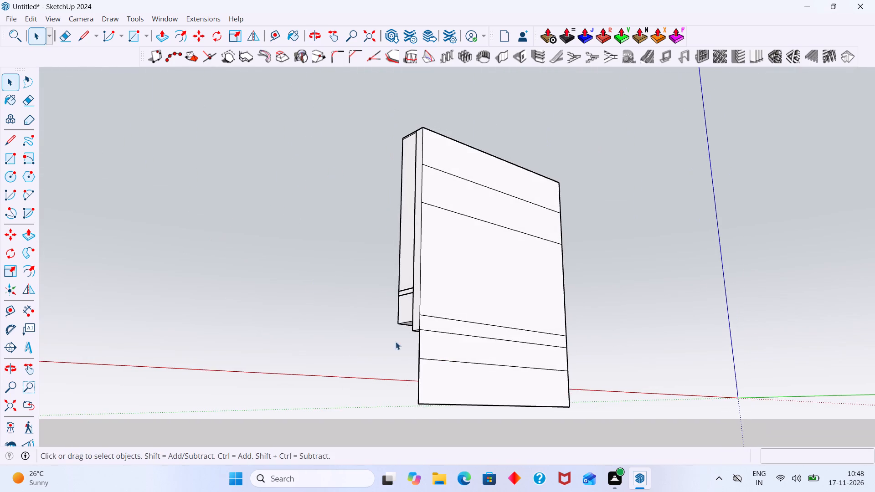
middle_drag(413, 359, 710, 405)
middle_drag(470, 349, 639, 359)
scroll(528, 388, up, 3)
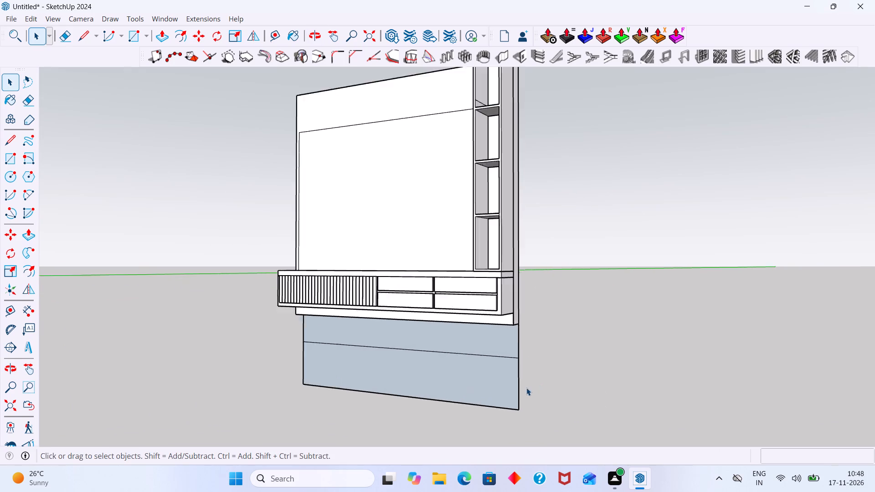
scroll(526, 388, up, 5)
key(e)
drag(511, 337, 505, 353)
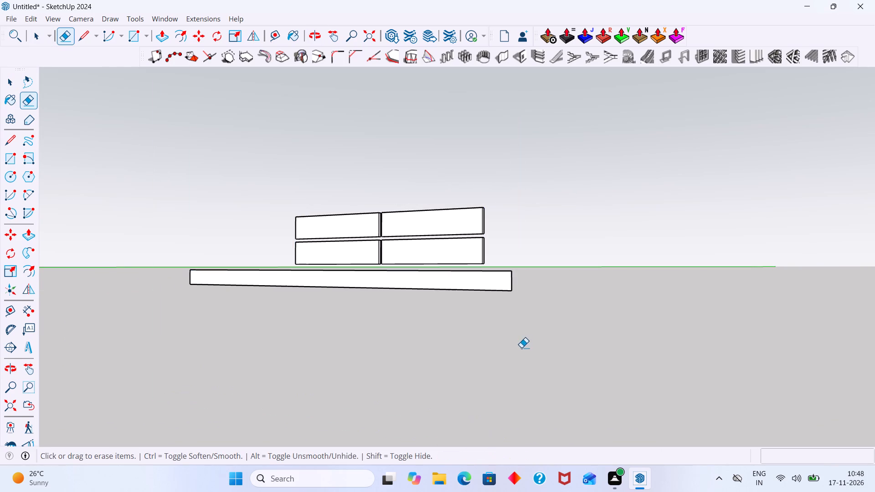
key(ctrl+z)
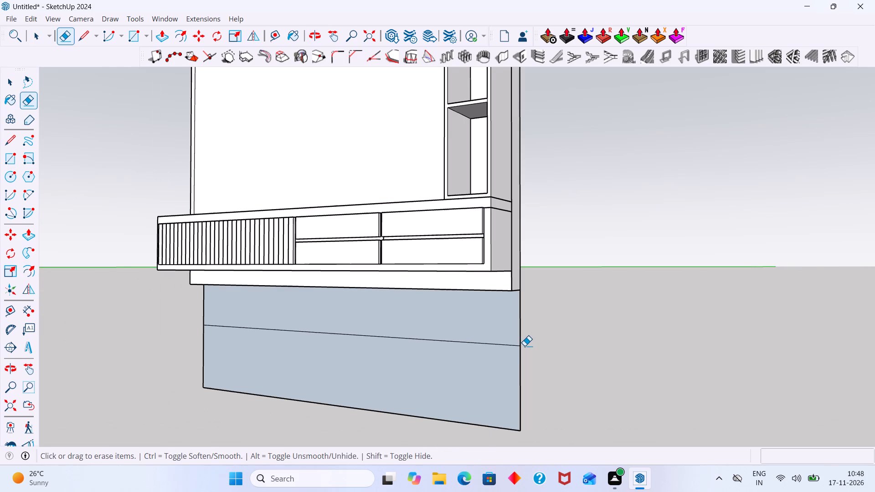
Inside the TV unit group, delete the lower right vertical edge of the leftover blue face below the cabinet.
key(space)
click(510, 347)
double_click(513, 350)
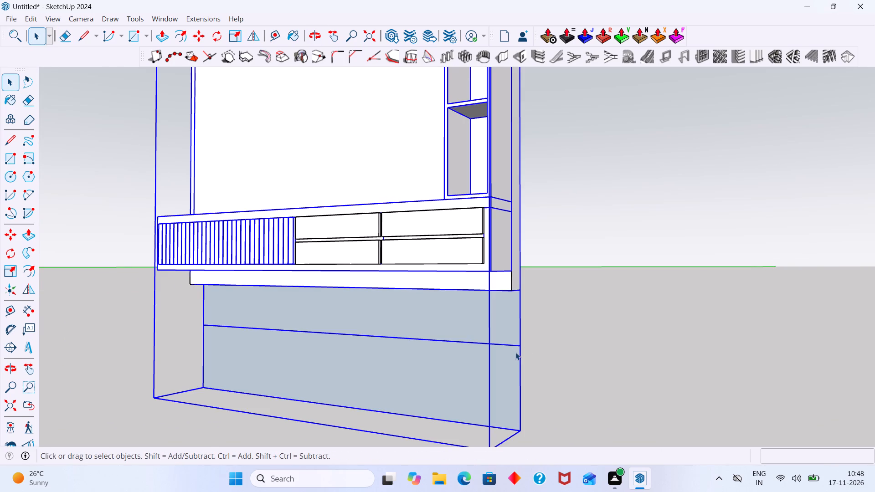
click(515, 352)
double_click(523, 357)
click(519, 367)
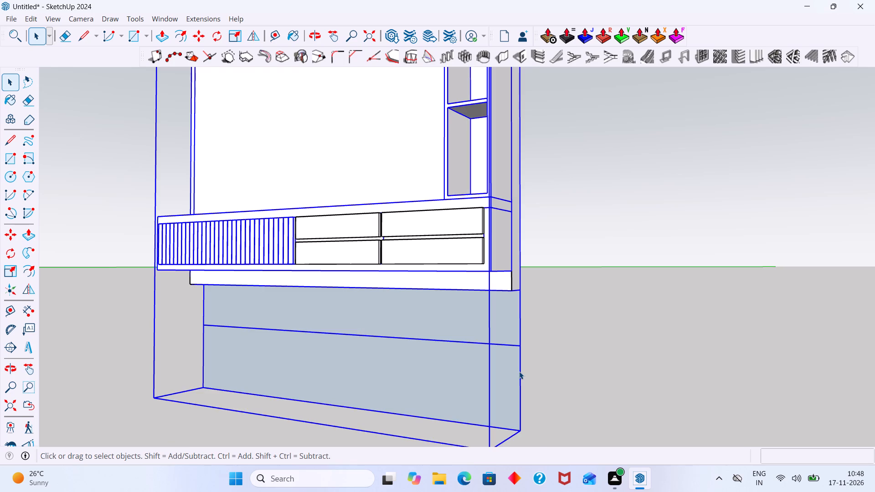
double_click(519, 371)
click(520, 375)
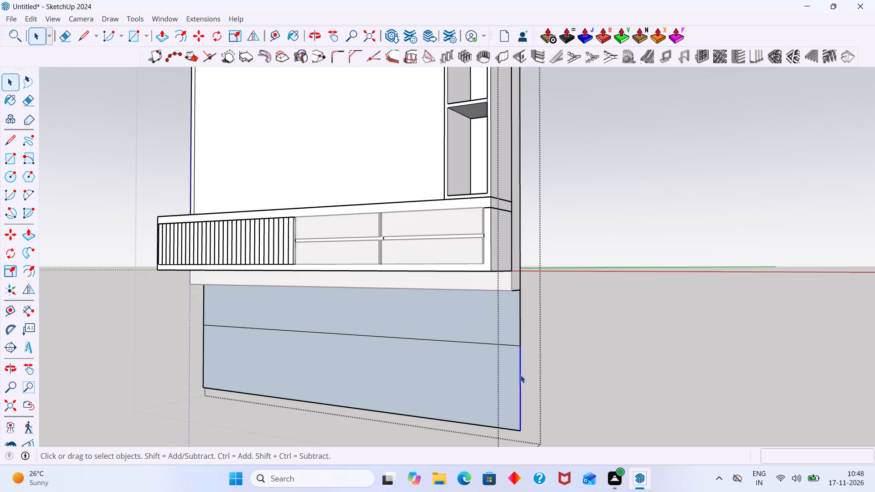
key(Delete)
Erase all remaining edges of the leftover face below the cabinet's base, and leave the TV unit group.
key(e)
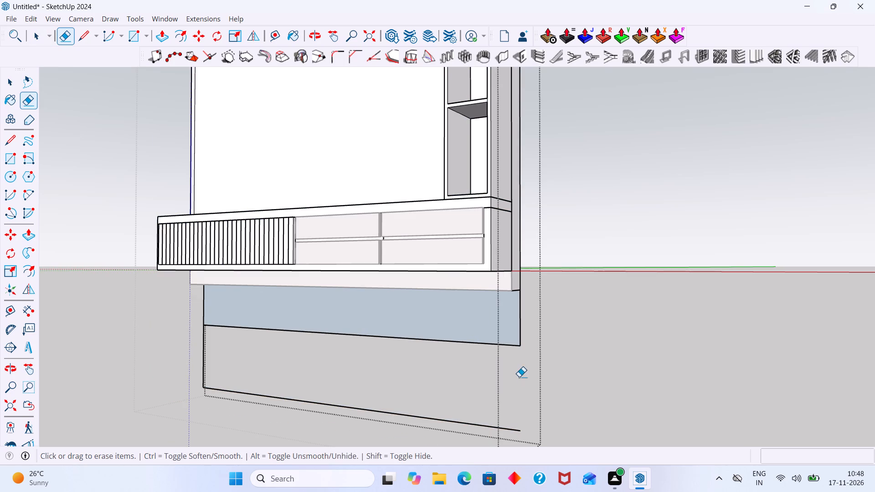
drag(518, 378, 490, 430)
drag(331, 394, 185, 351)
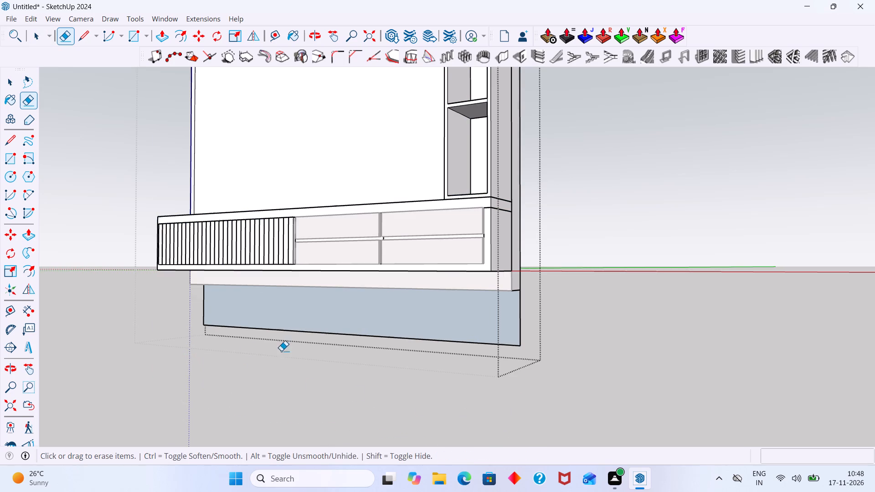
drag(280, 338, 283, 330)
drag(277, 327, 200, 302)
drag(528, 313, 503, 318)
middle_drag(509, 318, 282, 300)
middle_drag(411, 299, 346, 235)
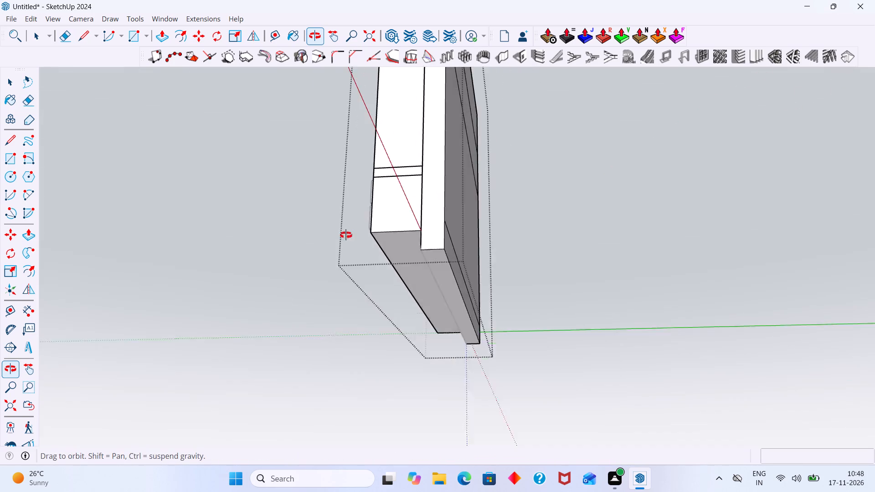
middle_drag(346, 235, 534, 325)
key(space)
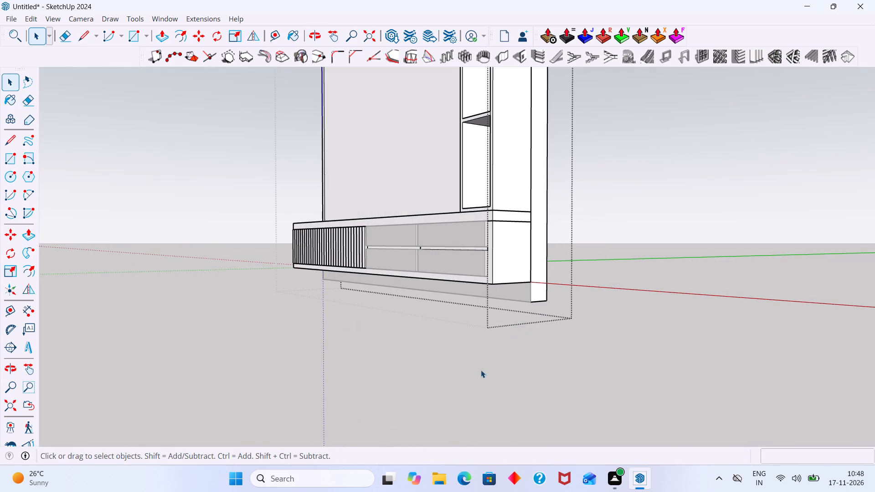
click(479, 370)
scroll(460, 361, down, 6)
middle_drag(479, 358, 593, 387)
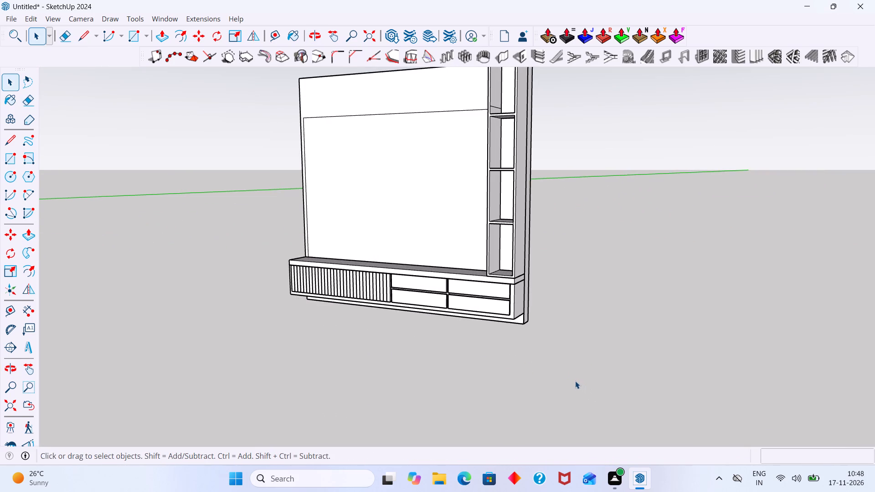
middle_drag(534, 361, 660, 366)
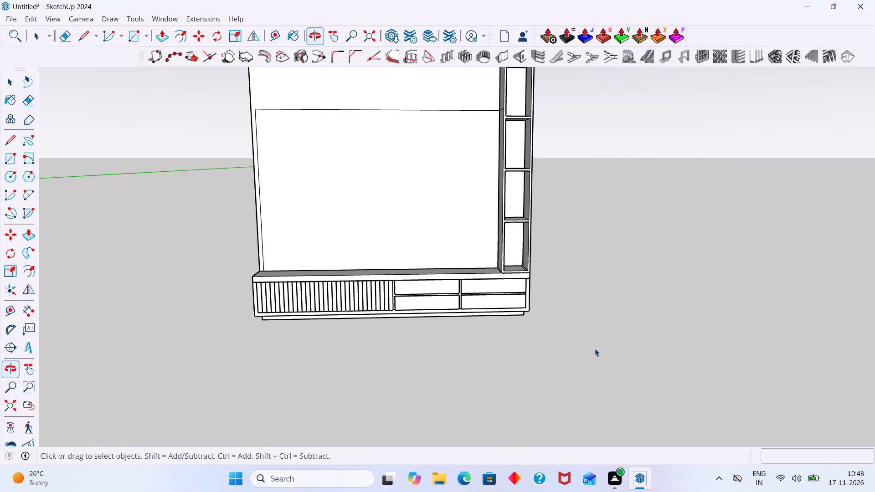
Inside the TV unit group, erase the back panel's earlier inner horizontal line and inner vertical line.
middle_drag(479, 332, 527, 338)
scroll(524, 336, down, 1)
shift+middle_drag(524, 336, 629, 398)
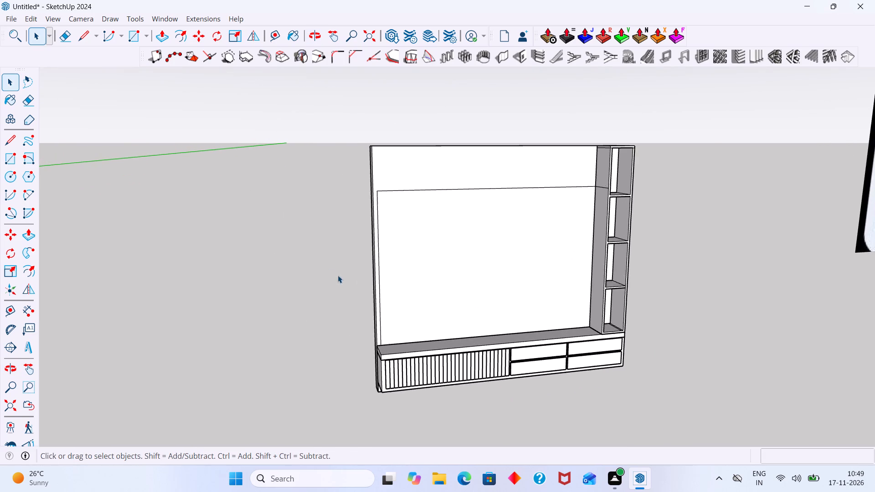
scroll(327, 268, up, 2)
scroll(407, 244, down, 4)
scroll(463, 198, up, 4)
click(464, 187)
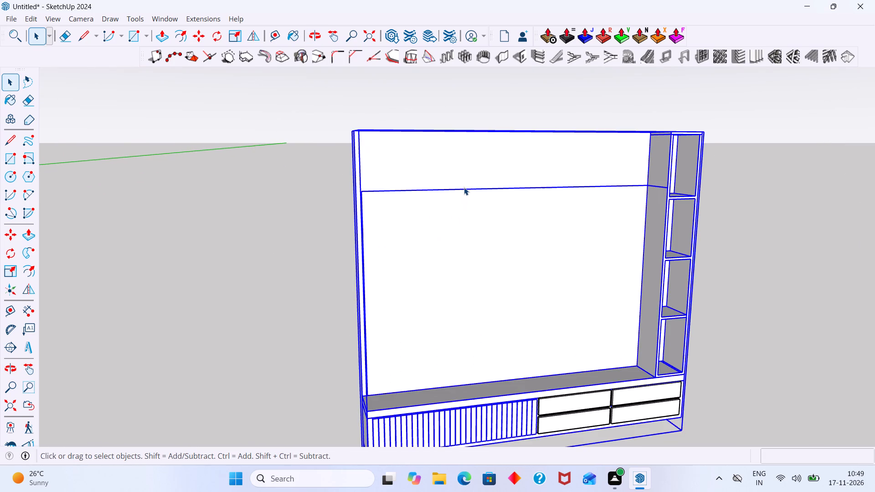
double_click(464, 189)
click(467, 190)
click(470, 191)
click(470, 190)
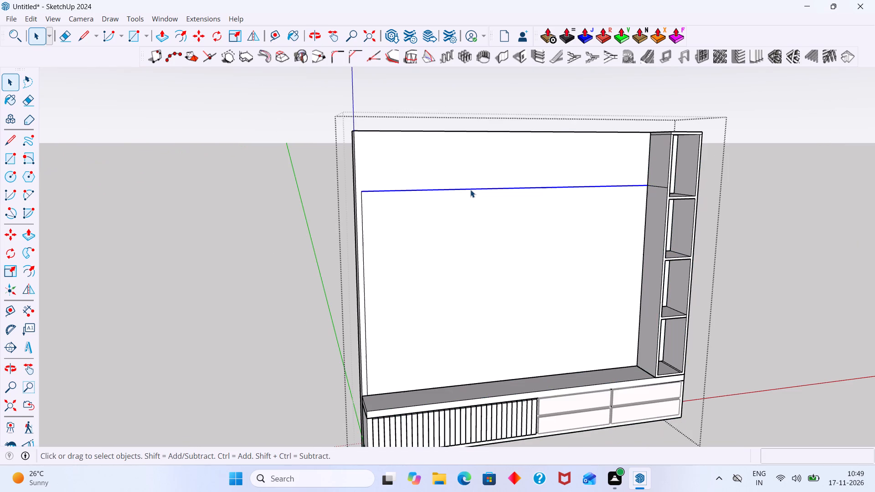
key(e)
drag(474, 182, 473, 200)
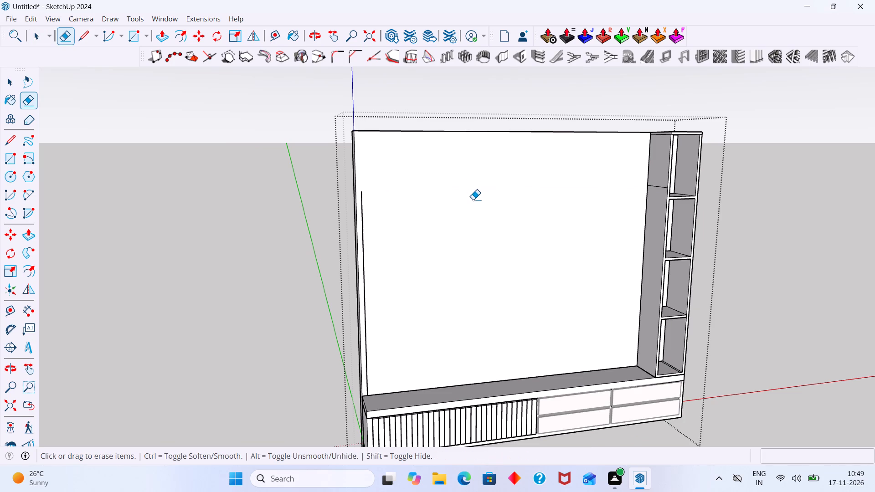
drag(377, 258, 365, 272)
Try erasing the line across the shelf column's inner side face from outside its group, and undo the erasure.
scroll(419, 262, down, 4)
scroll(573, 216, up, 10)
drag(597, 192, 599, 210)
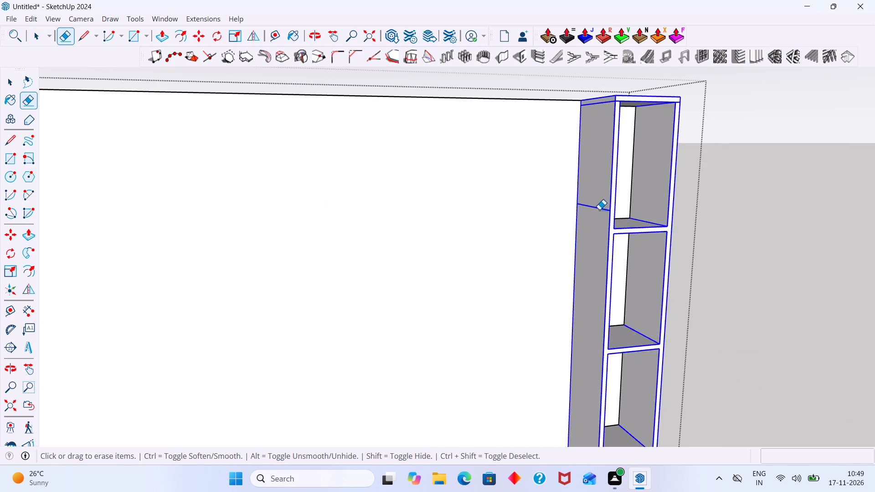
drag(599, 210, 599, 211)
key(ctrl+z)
Inside the shelf column's group, erase the horizontal line across its inner side face, and leave that group.
key(space)
double_click(592, 214)
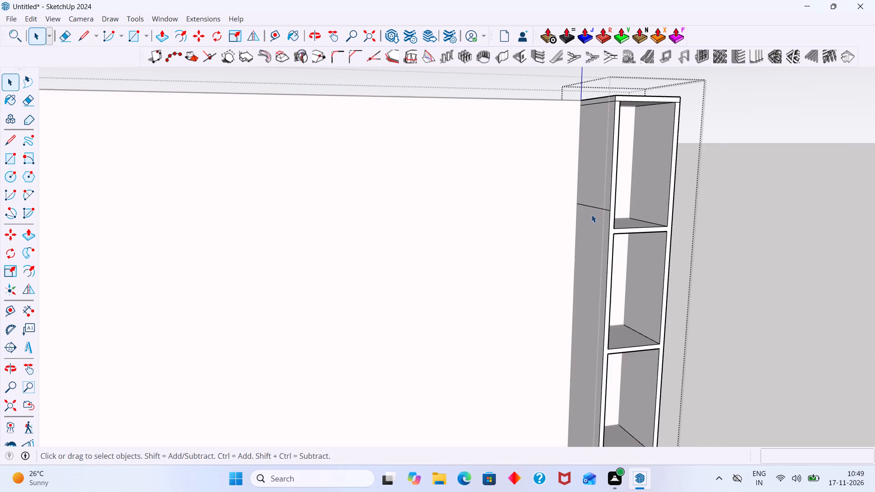
click(595, 215)
key(e)
drag(599, 192, 597, 214)
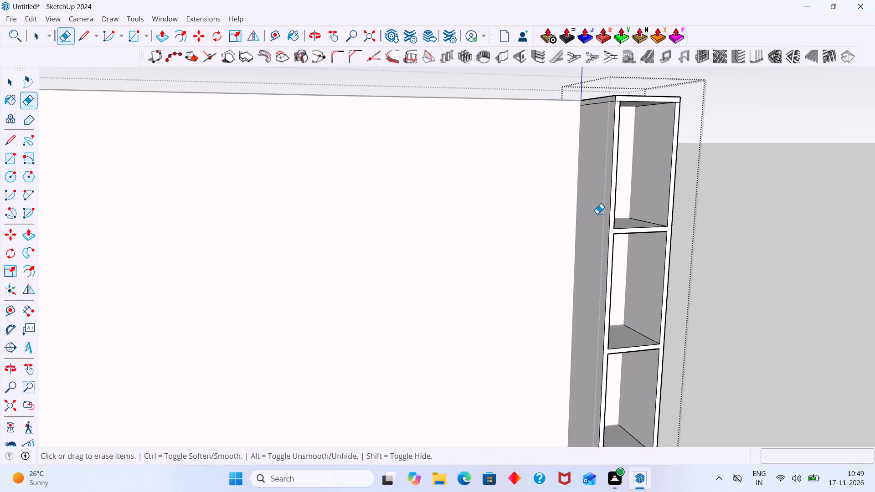
scroll(597, 214, down, 6)
key(space)
click(697, 143)
Reopen the shelf column's group and erase the seam lines near its top on the inner side face and adjacent front edge.
scroll(612, 186, down, 2)
middle_drag(561, 166, 541, 160)
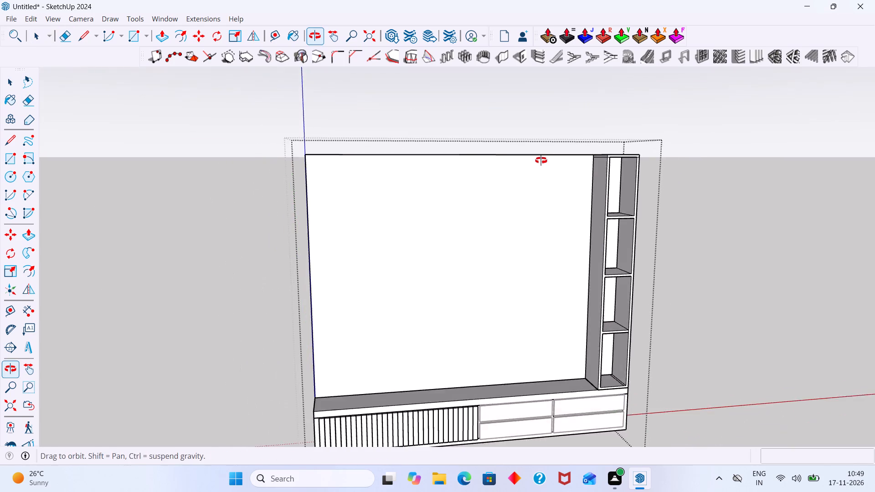
middle_drag(541, 160, 540, 160)
scroll(577, 154, up, 20)
scroll(577, 154, up, 12)
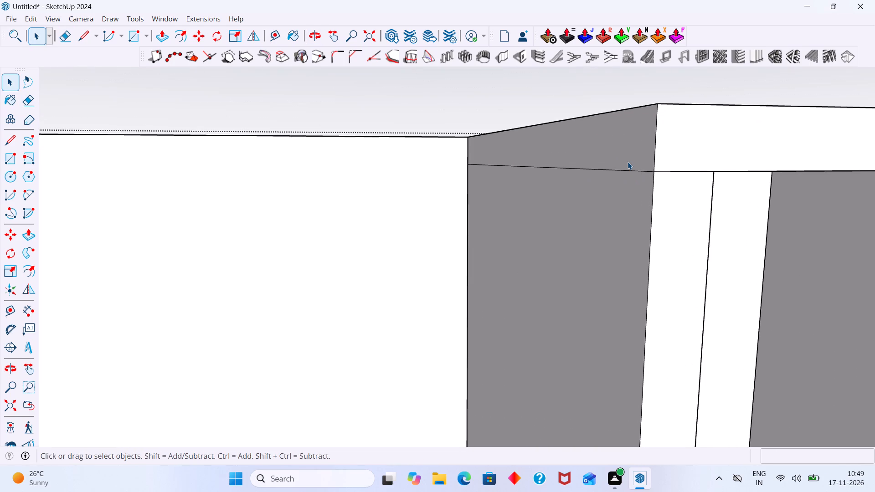
scroll(641, 171, down, 8)
middle_drag(676, 202, 616, 197)
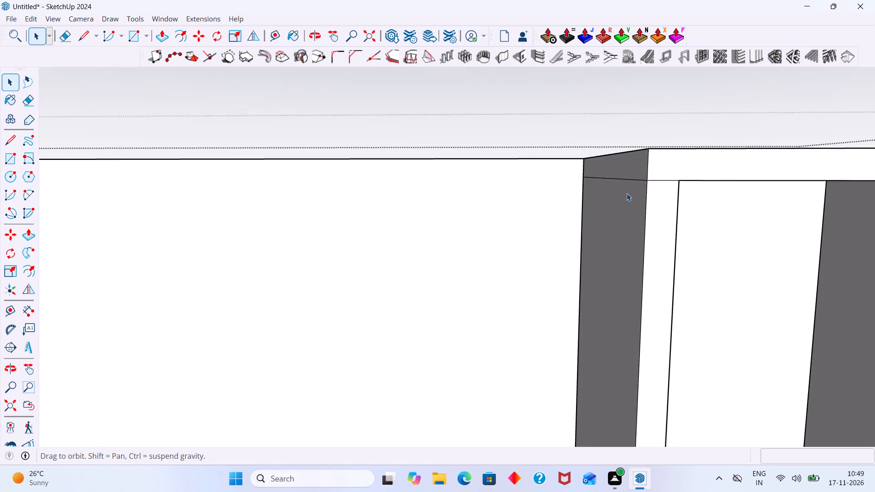
scroll(627, 193, down, 19)
scroll(651, 194, up, 17)
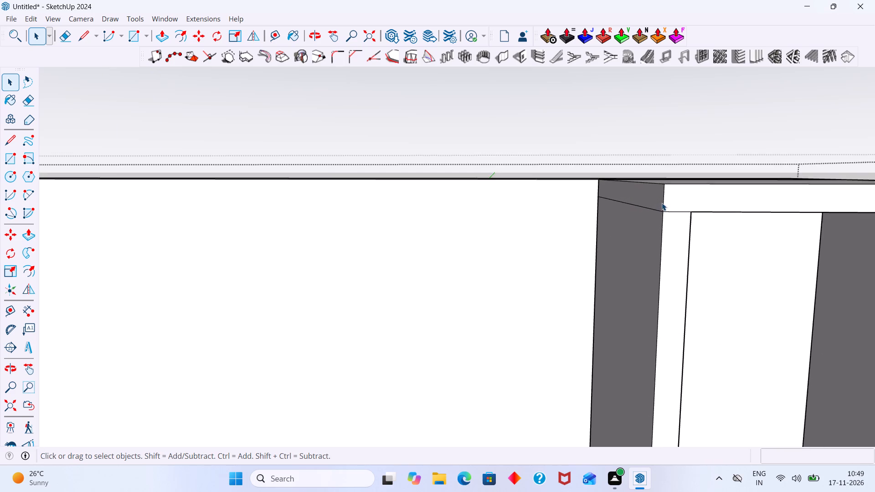
scroll(662, 203, up, 6)
scroll(662, 206, down, 1)
scroll(658, 210, up, 2)
double_click(657, 213)
triple_click(660, 215)
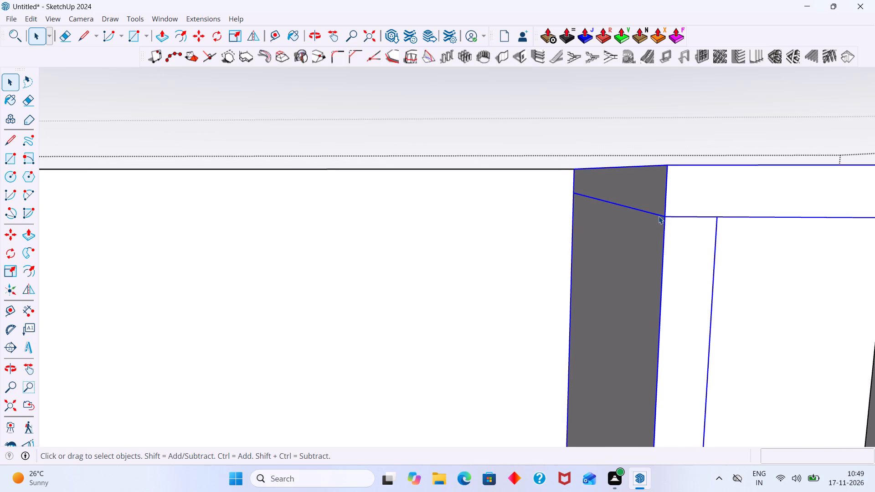
click(659, 216)
key(e)
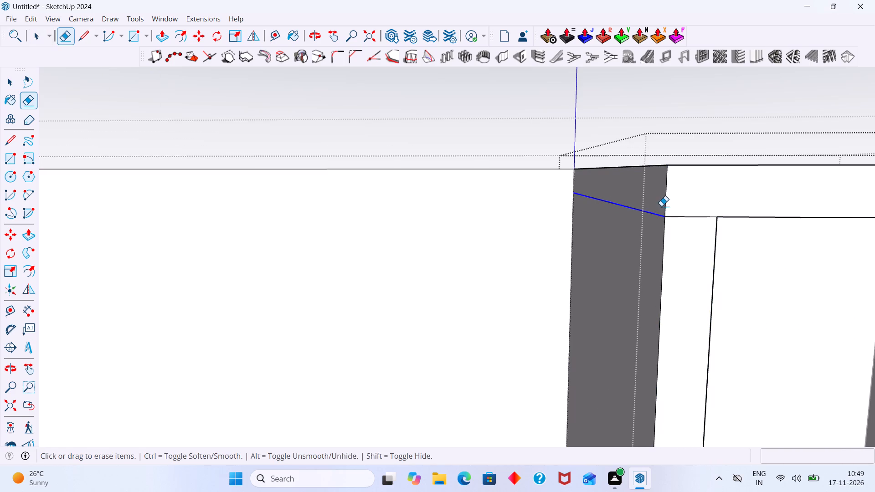
drag(662, 205, 659, 223)
drag(675, 208, 682, 228)
Erase the seam lines near the shelf column's top on the outer side face and outer front edge, and leave its group.
scroll(675, 223, down, 12)
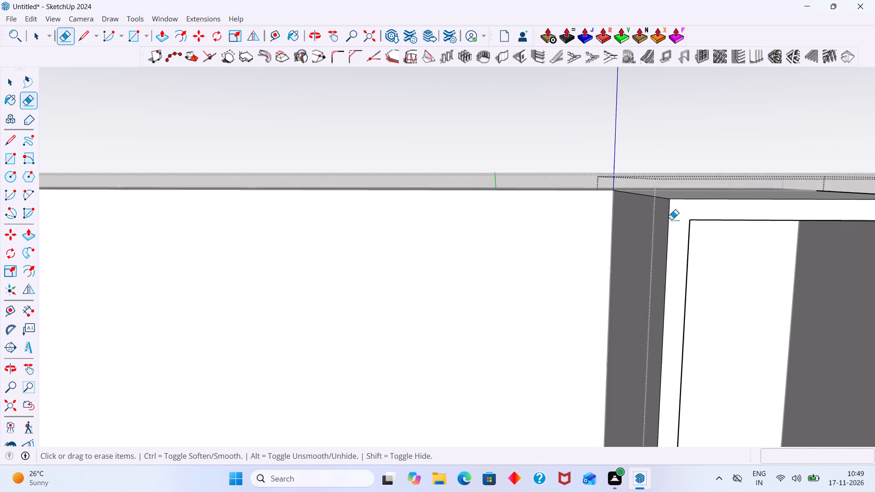
scroll(671, 220, down, 12)
middle_drag(708, 213, 484, 184)
scroll(705, 184, up, 9)
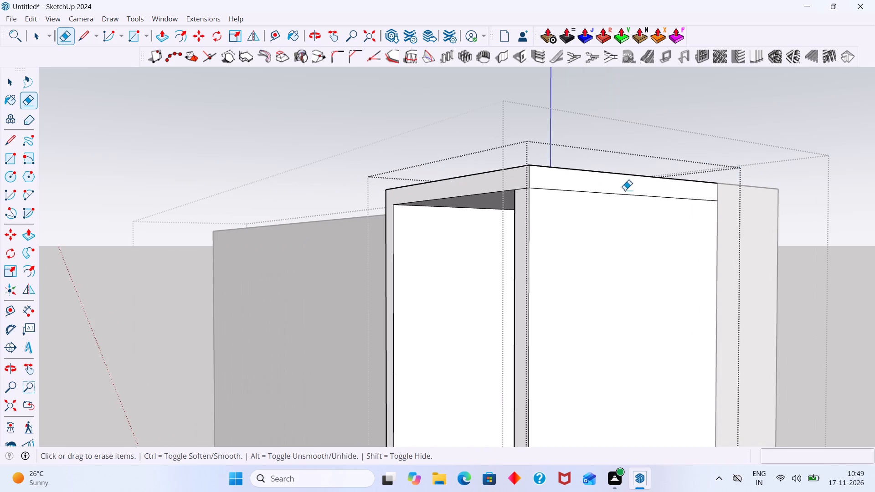
drag(625, 190, 633, 205)
drag(520, 183, 520, 196)
scroll(522, 195, down, 3)
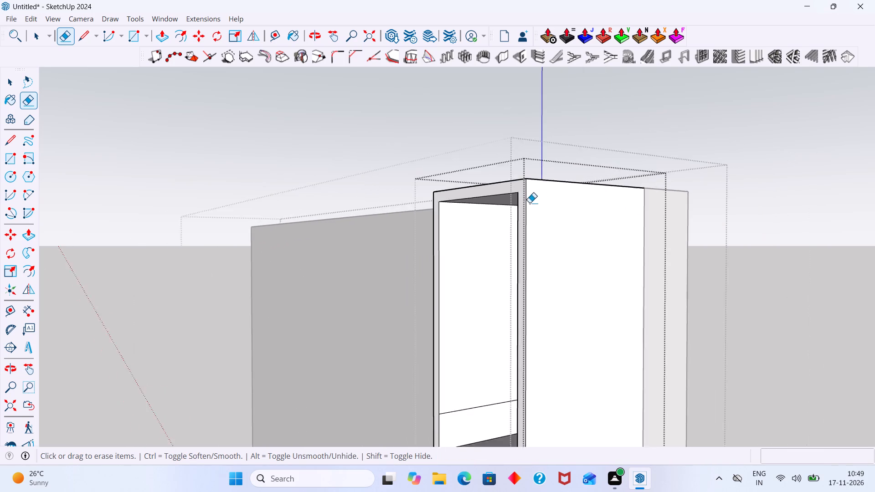
scroll(530, 203, down, 11)
middle_drag(530, 326, 855, 323)
middle_drag(531, 300, 600, 300)
scroll(582, 302, down, 10)
middle_drag(573, 302, 560, 302)
key(space)
click(590, 226)
Compare the cleaned-up TV unit with the front view in the reference drawing.
scroll(550, 241, down, 8)
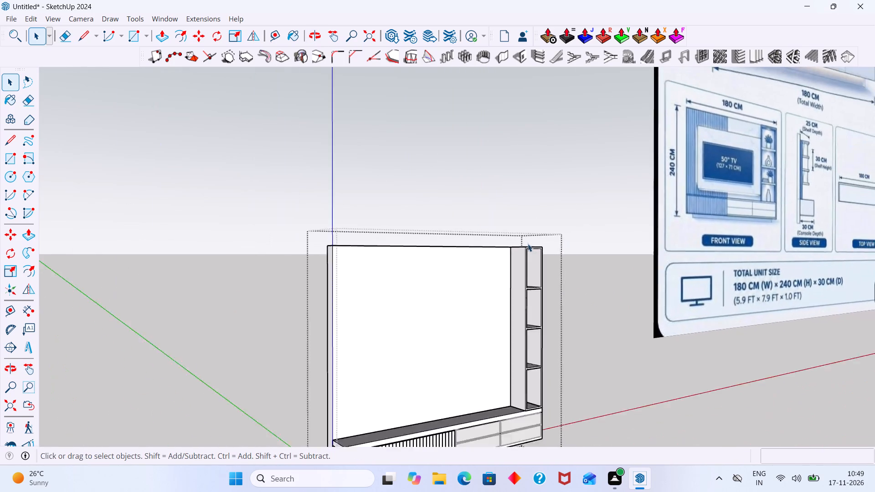
scroll(528, 244, down, 11)
middle_drag(520, 255, 482, 266)
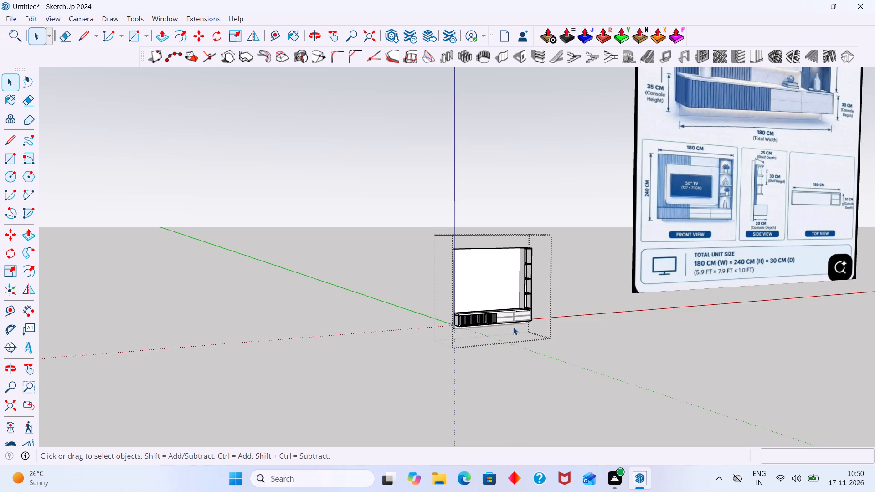
scroll(476, 290, up, 4)
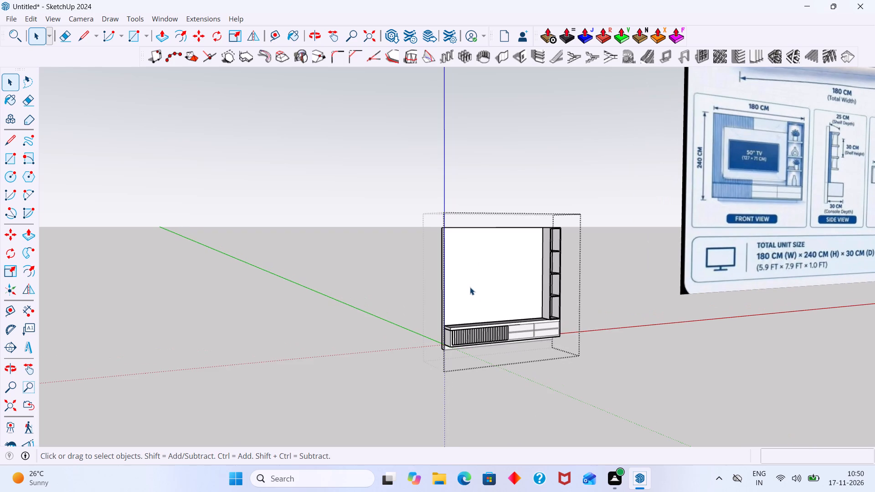
scroll(463, 292, up, 5)
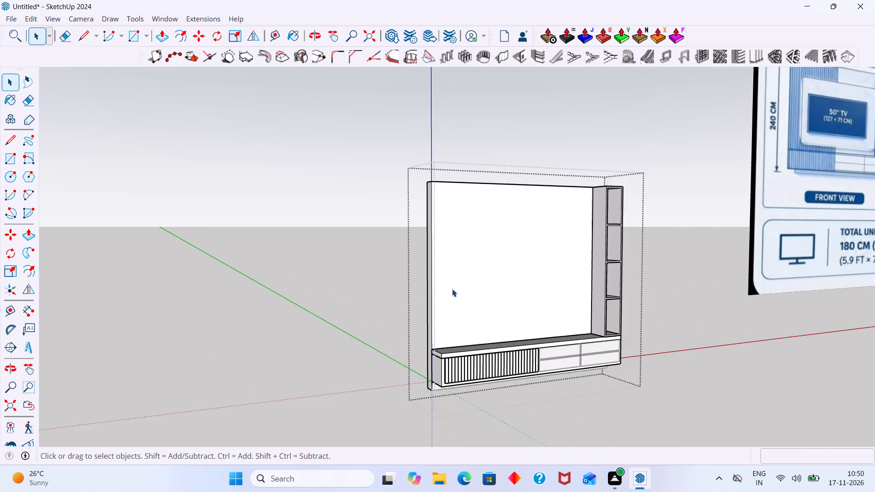
scroll(448, 288, up, 4)
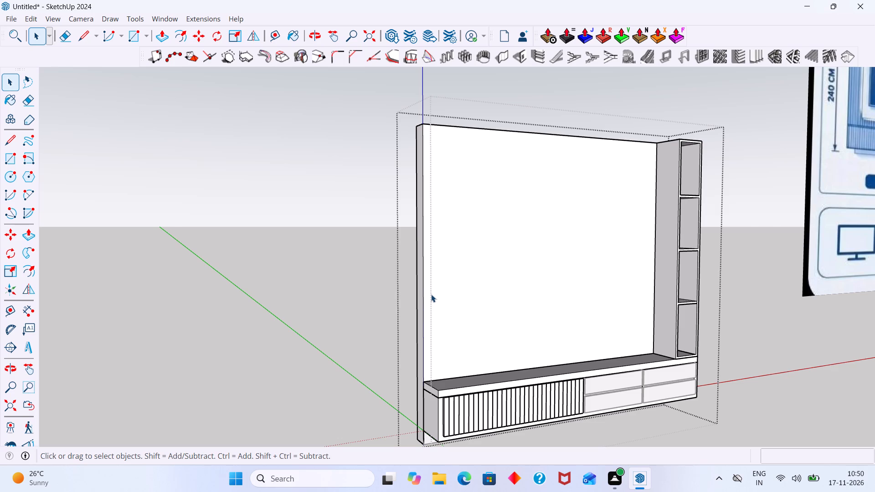
scroll(431, 294, up, 2)
scroll(431, 295, down, 9)
middle_drag(435, 326, 435, 317)
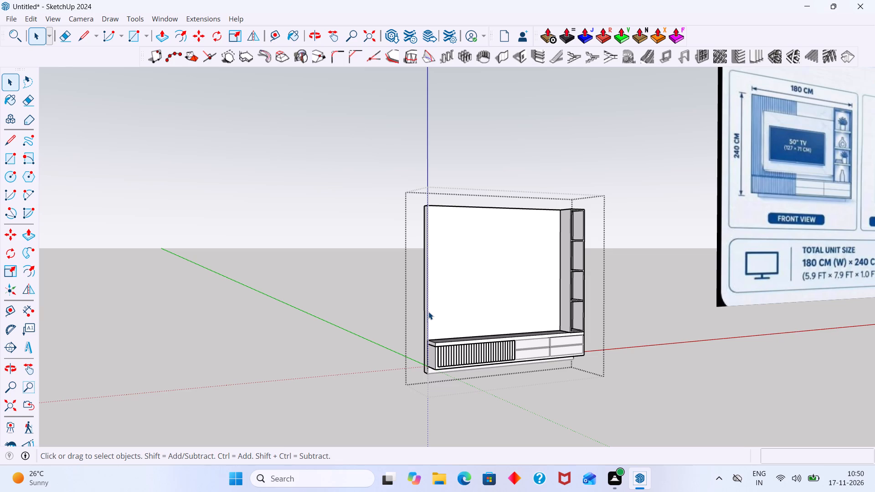
middle_drag(429, 297, 438, 297)
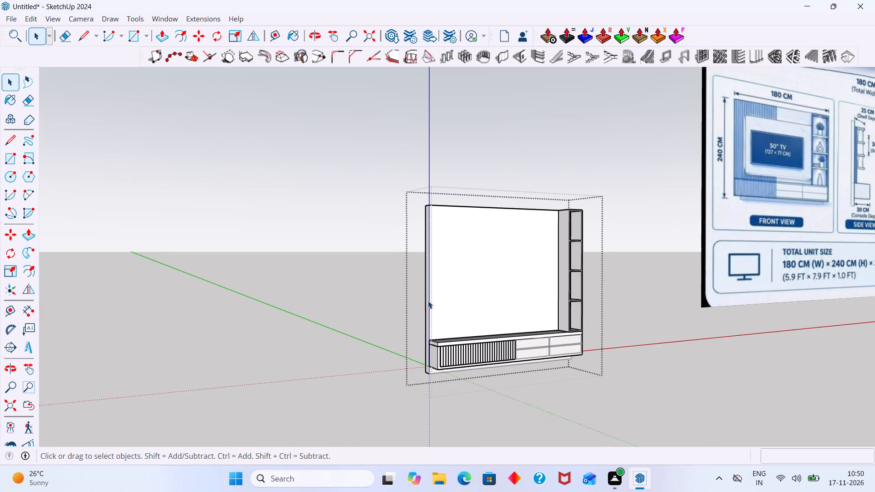
Copy the back panel's left front vertical edge 25 cm inward across the panel face.
double_click(432, 299)
click(442, 304)
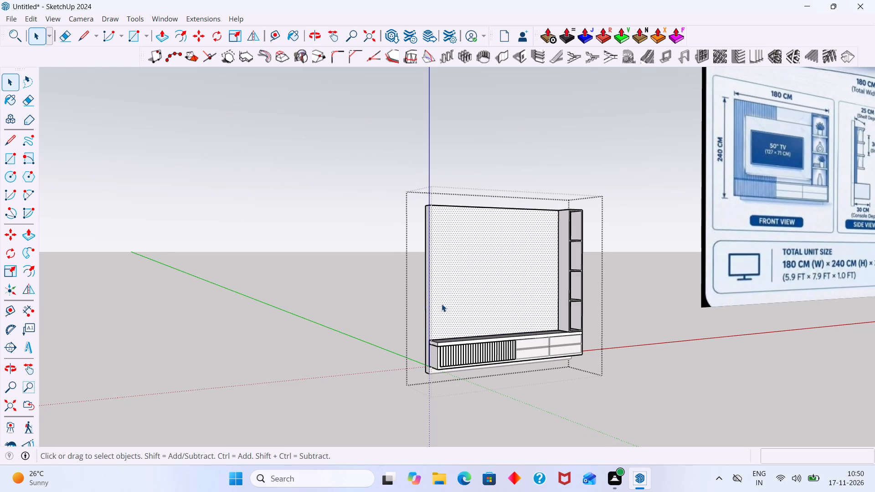
scroll(437, 306, up, 7)
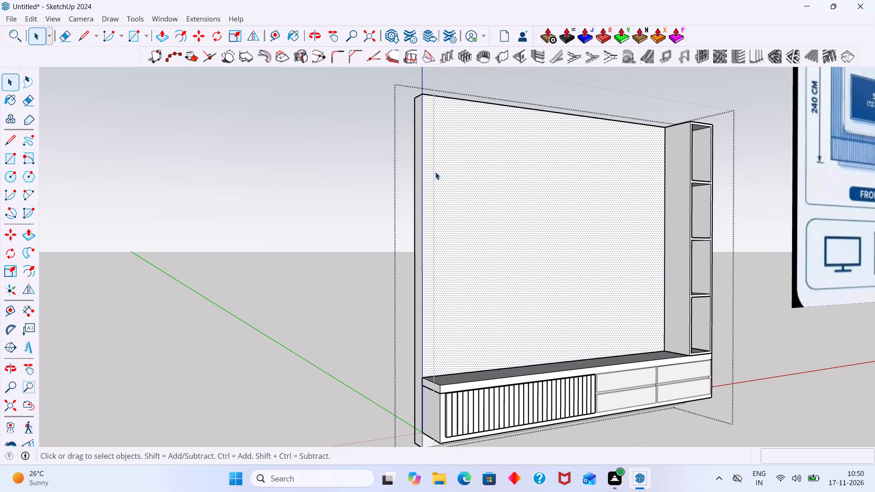
click(422, 174)
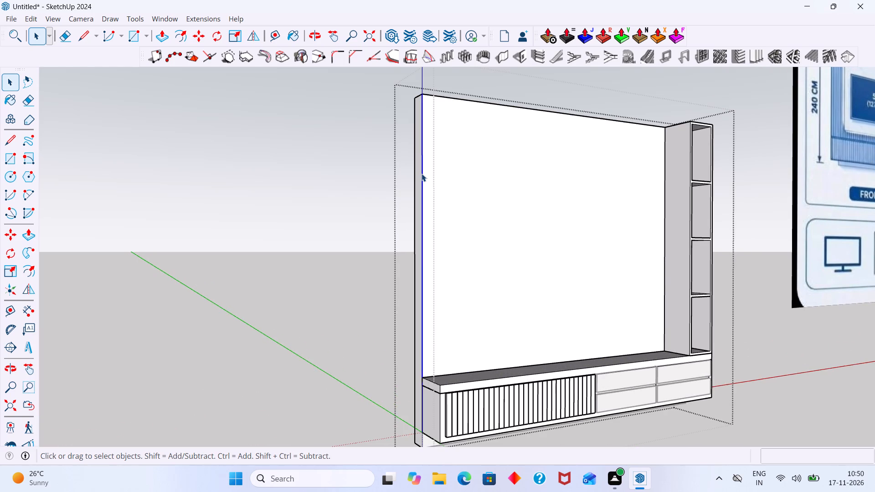
key(m)
click(422, 174)
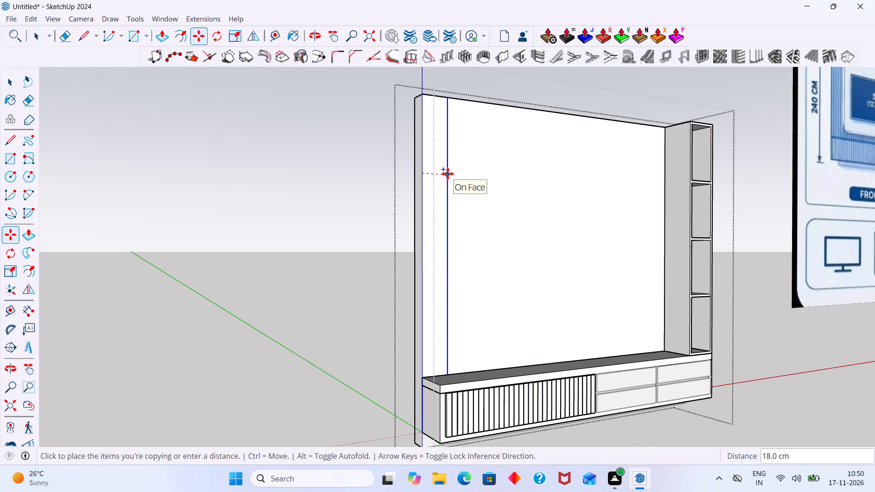
text(25)
key(Return)
key(space)
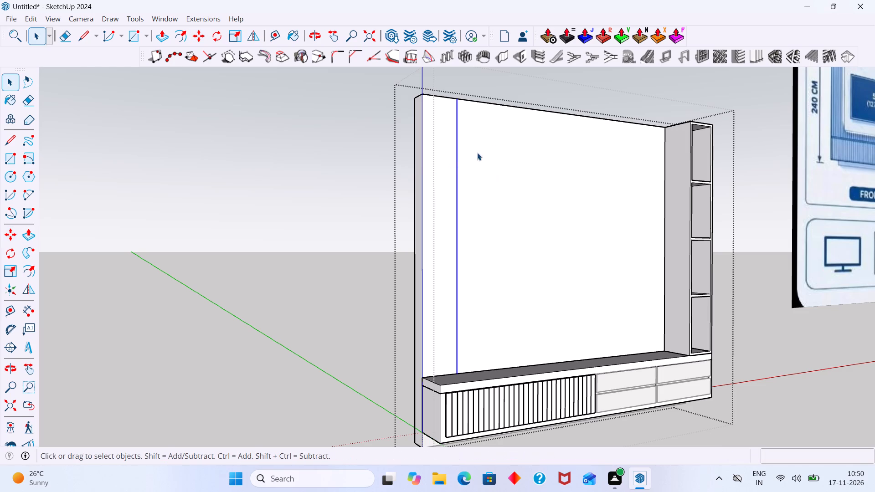
Copy the back panel's top edge, between the new vertical line and the shelf column, 25 cm downward.
click(495, 104)
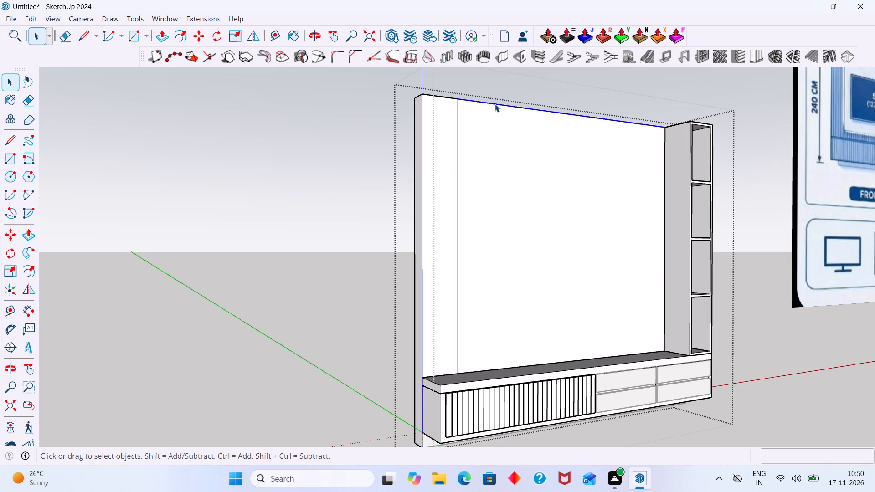
key(m)
click(495, 104)
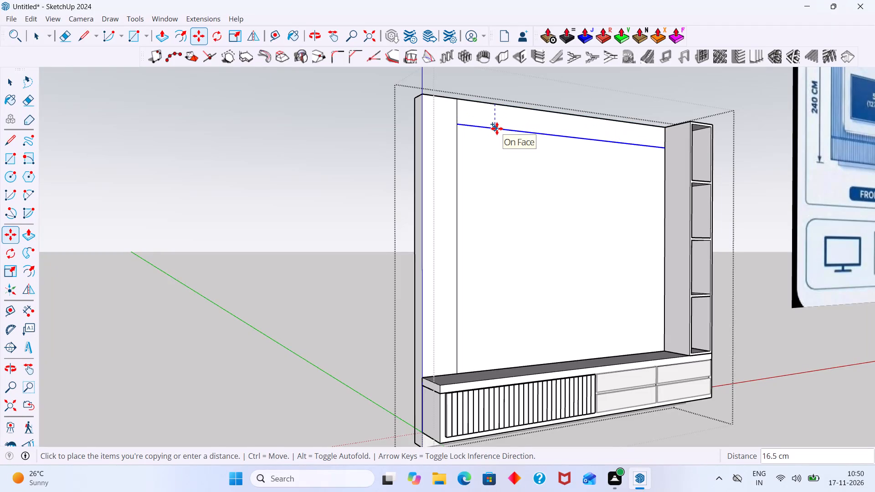
text(25)
key(Return)
key(space)
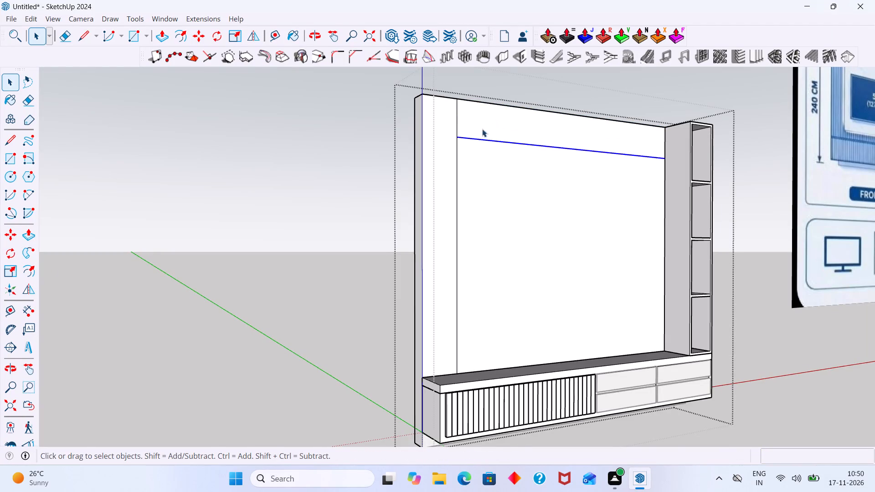
Erase the short vertical line between the left strip and top band to merge them into one L-shaped border.
middle_drag(454, 126, 374, 133)
scroll(427, 97, up, 8)
click(439, 123)
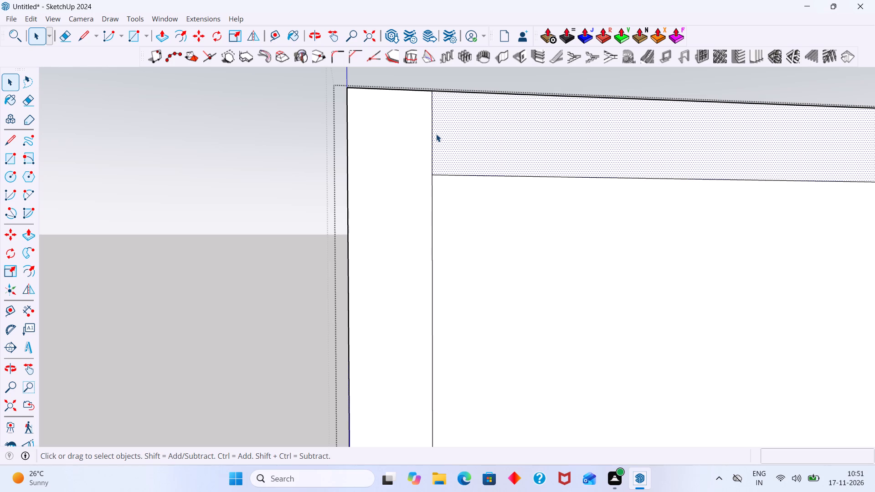
key(e)
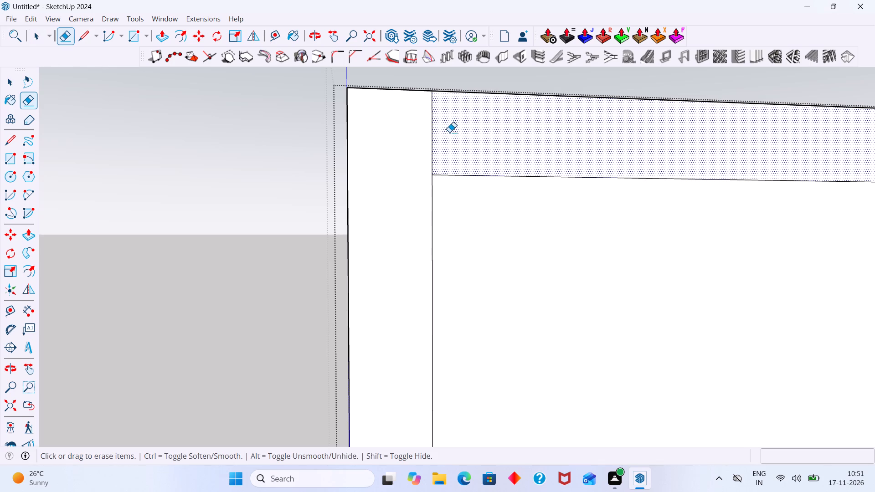
drag(449, 132, 420, 138)
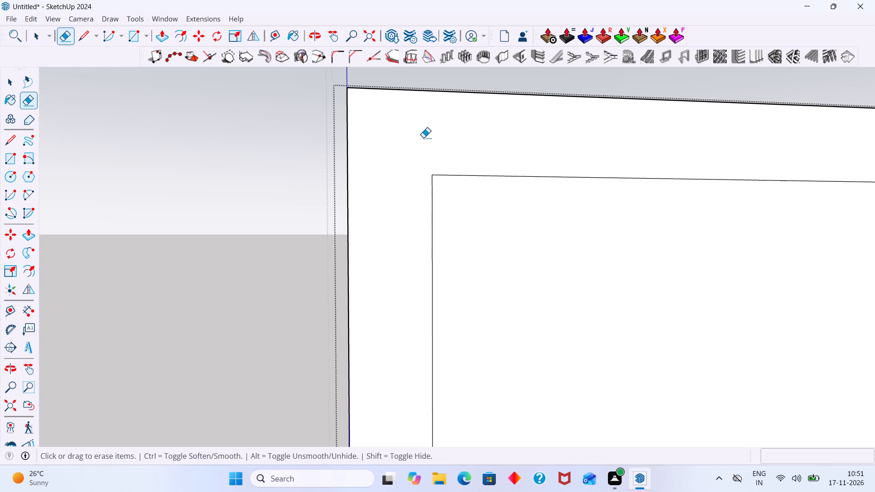
Split the L-shaped border's top band with a 25 cm vertical line from its lower edge's midpoint to the panel's top edge.
scroll(424, 138, down, 11)
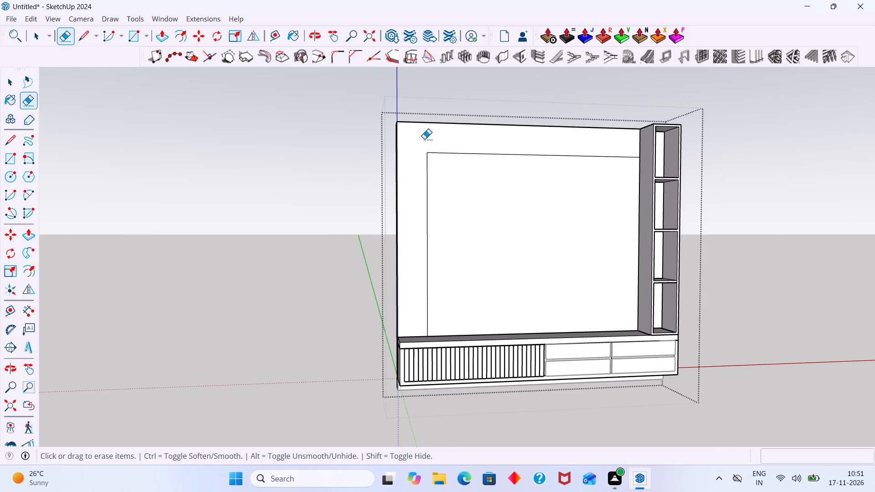
key(space)
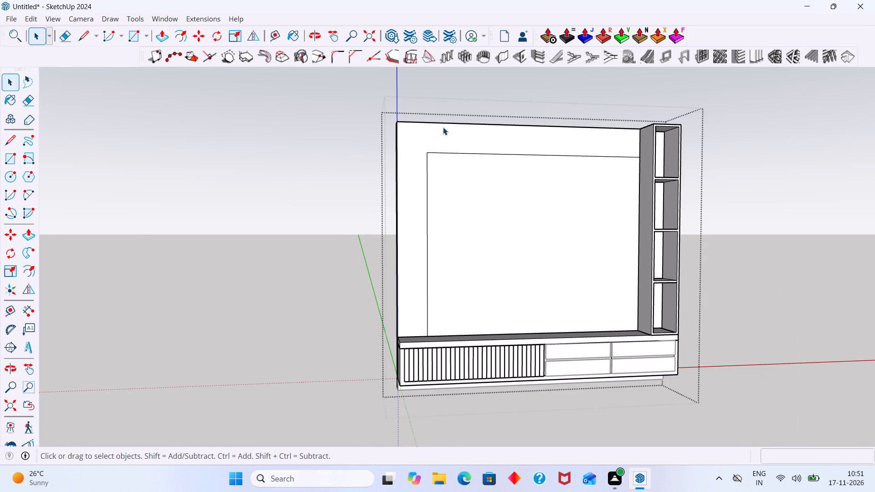
click(509, 143)
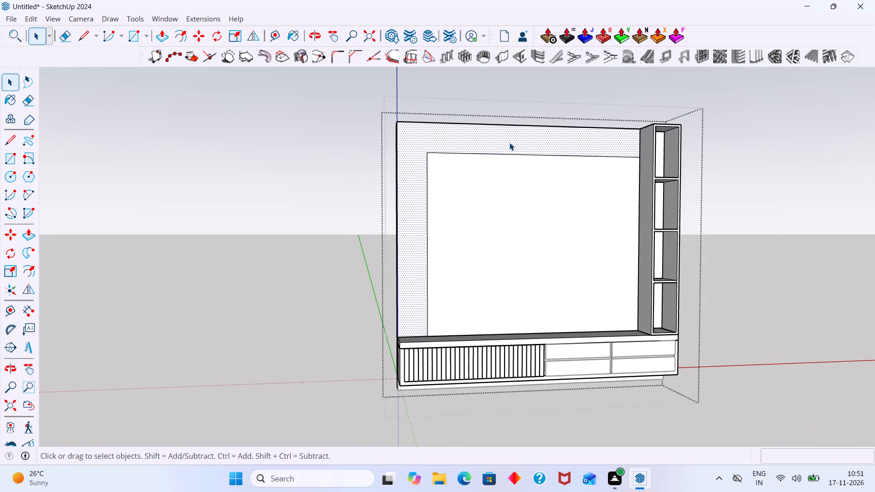
key(l)
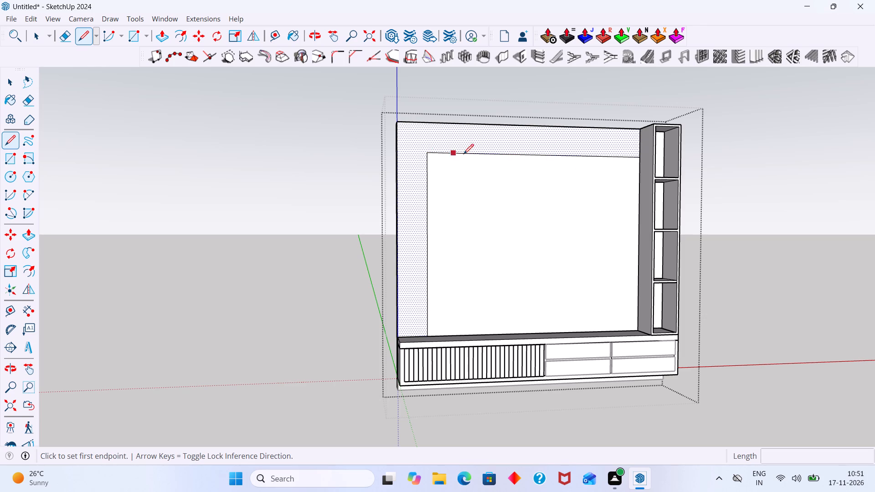
click(535, 153)
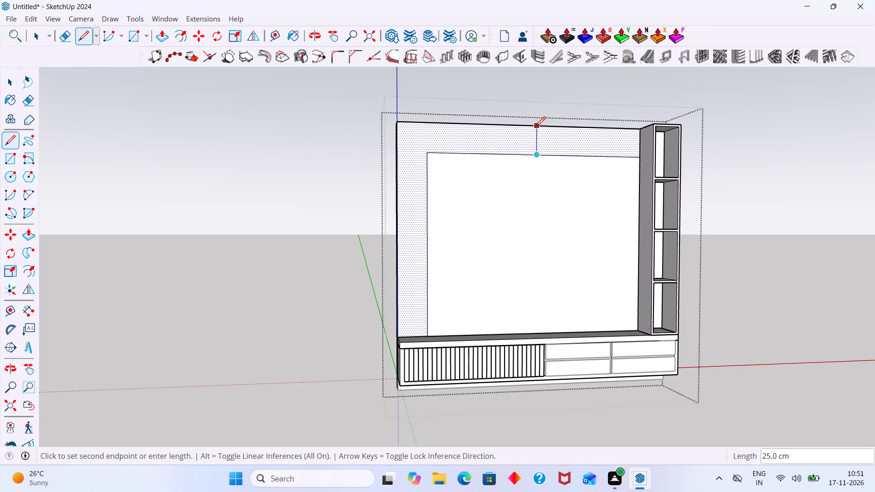
click(536, 125)
key(space)
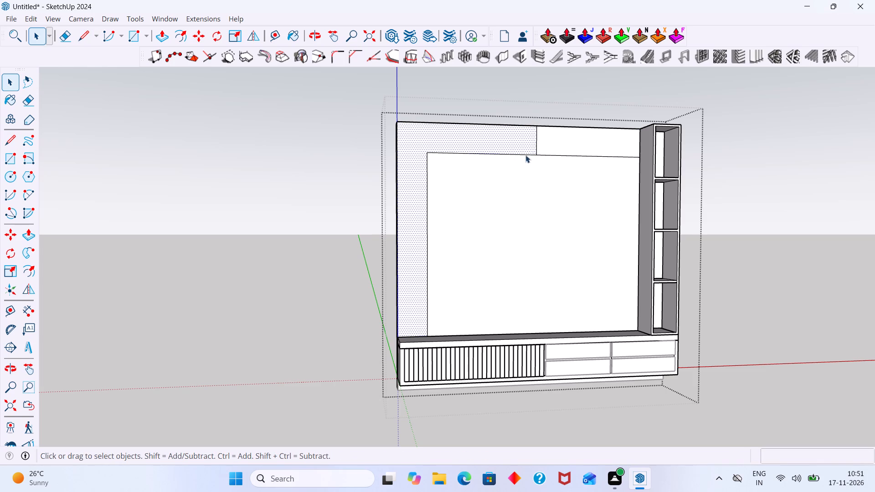
Make a group from the shortened L-shaped border face and its edges.
middle_drag(540, 156, 488, 170)
scroll(529, 145, up, 2)
middle_drag(531, 149, 539, 185)
scroll(536, 180, down, 4)
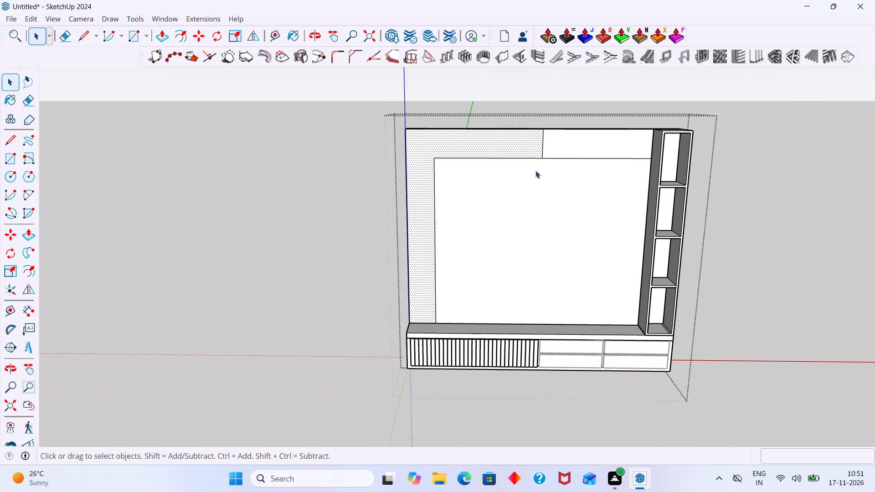
scroll(535, 170, down, 2)
middle_drag(533, 169, 545, 179)
scroll(498, 134, up, 3)
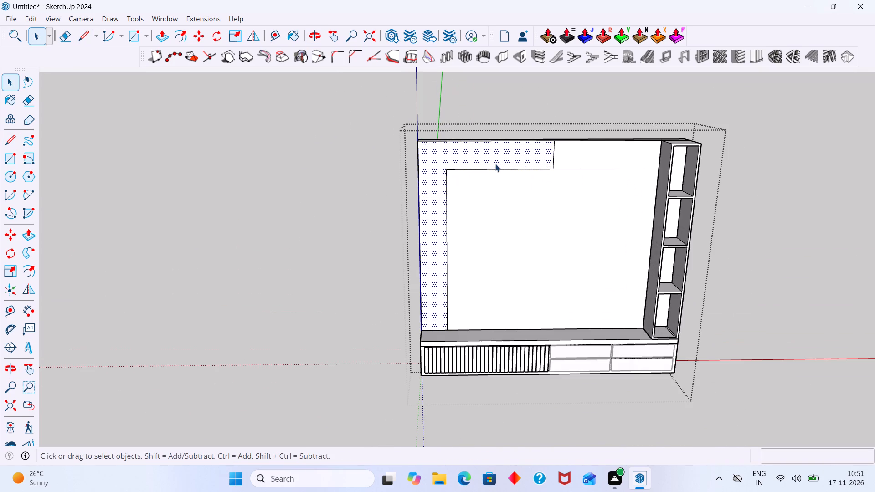
scroll(495, 164, up, 4)
double_click(495, 158)
right_click(497, 158)
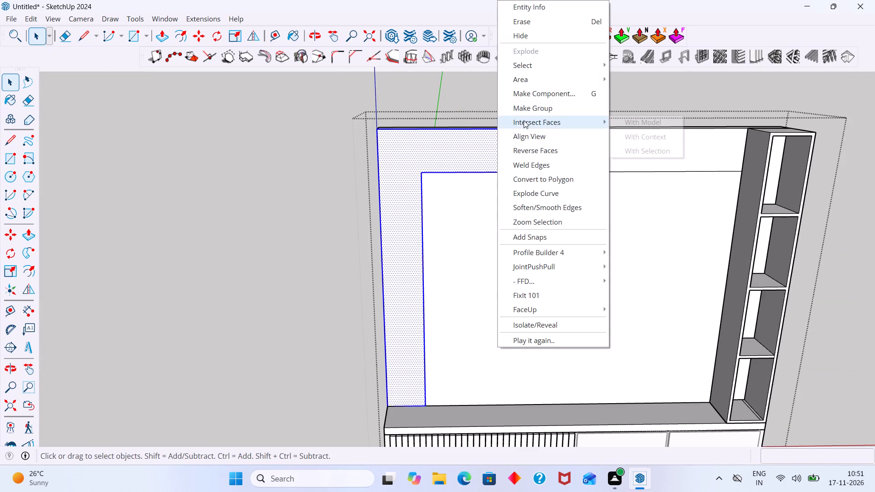
click(528, 110)
Extrude the L-shaped border face inside its group outward by 18 mm.
double_click(513, 143)
click(513, 149)
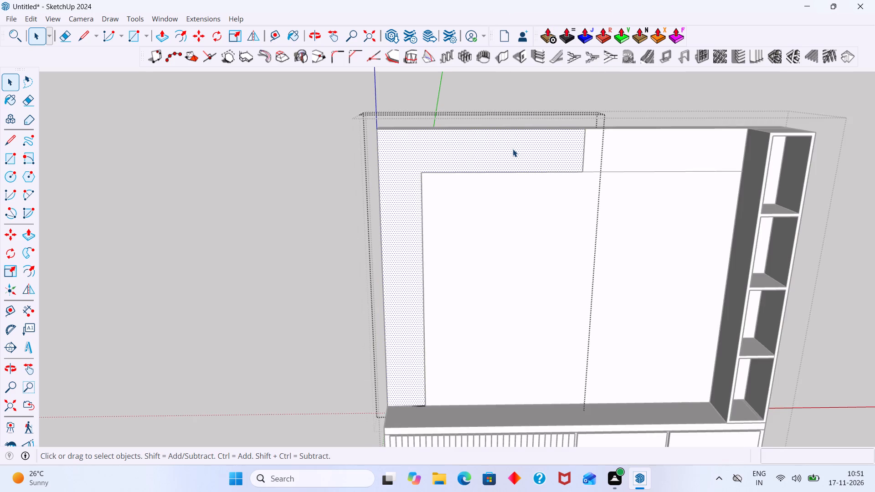
key(p)
click(513, 149)
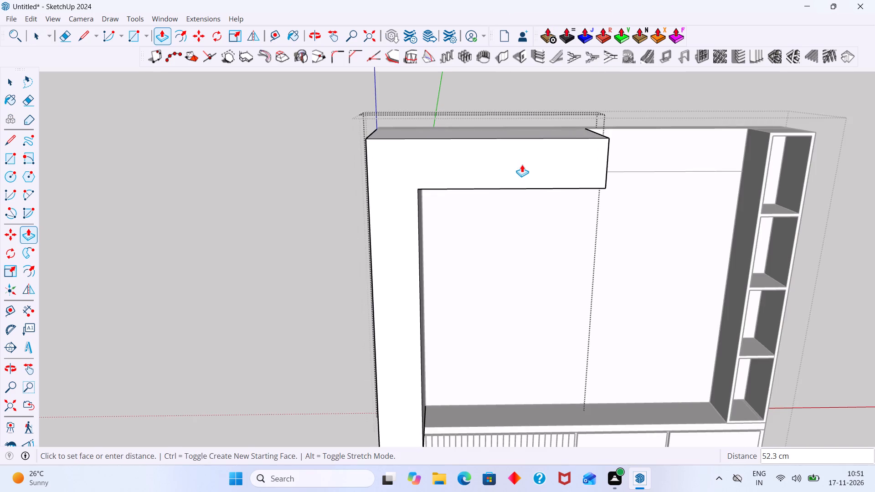
scroll(522, 164, down, 2)
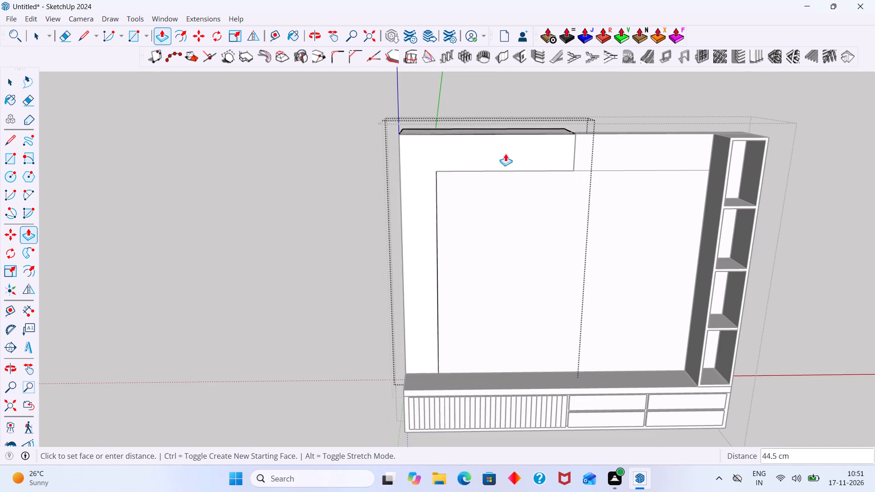
middle_drag(527, 182, 649, 148)
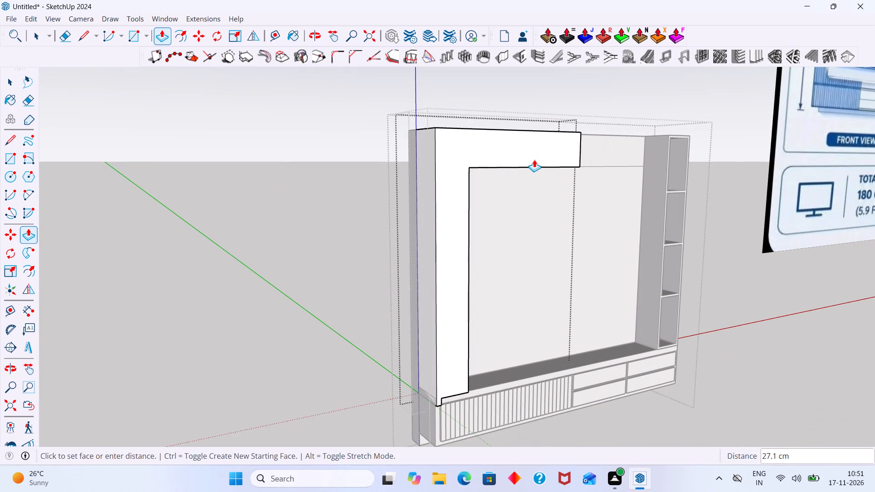
text(18)
text(mm)
key(Return)
key(space)
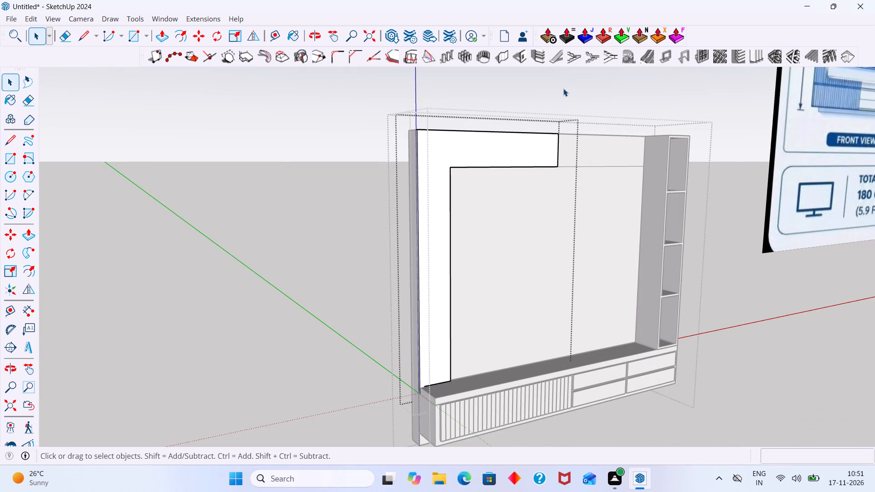
click(563, 88)
Examine the raised L-shaped border and the flat remainder of the top band from several angles.
middle_drag(534, 147, 376, 205)
scroll(484, 167, up, 5)
middle_drag(518, 162, 406, 179)
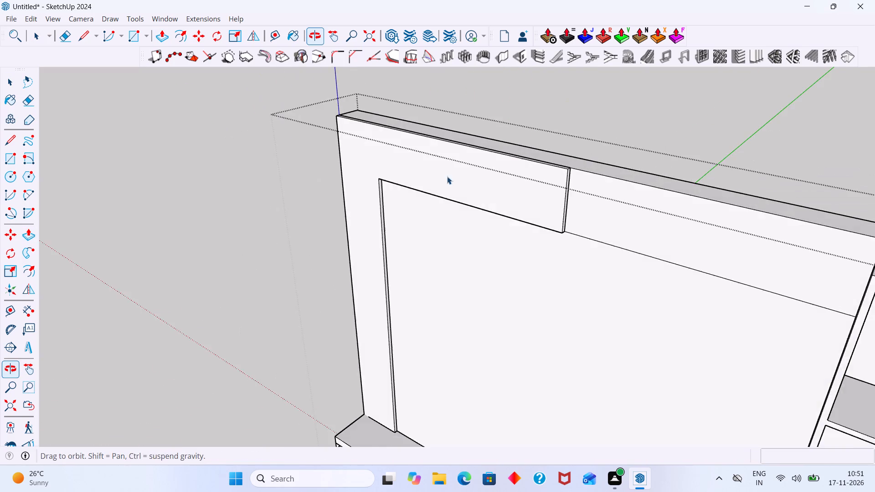
scroll(639, 149, up, 3)
scroll(641, 147, down, 8)
click(668, 115)
scroll(618, 158, down, 3)
middle_drag(599, 178, 694, 159)
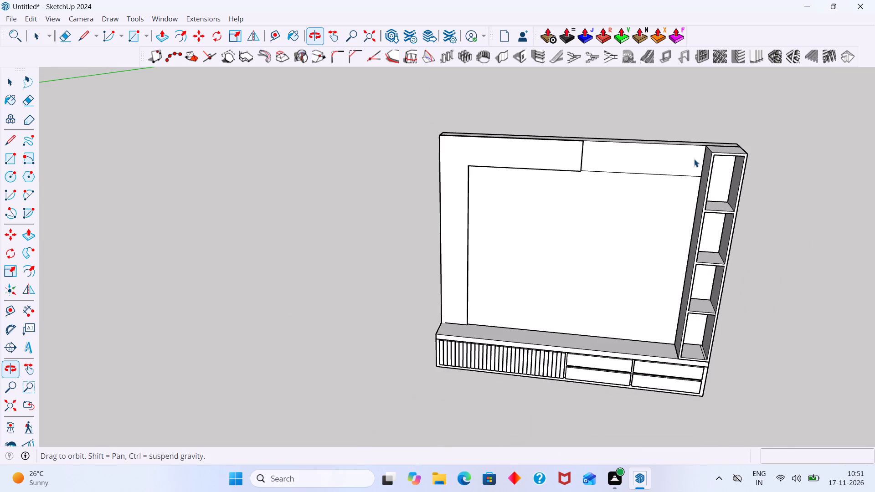
middle_drag(694, 159, 710, 156)
middle_drag(551, 164, 478, 99)
middle_drag(494, 192, 441, 146)
scroll(508, 191, up, 3)
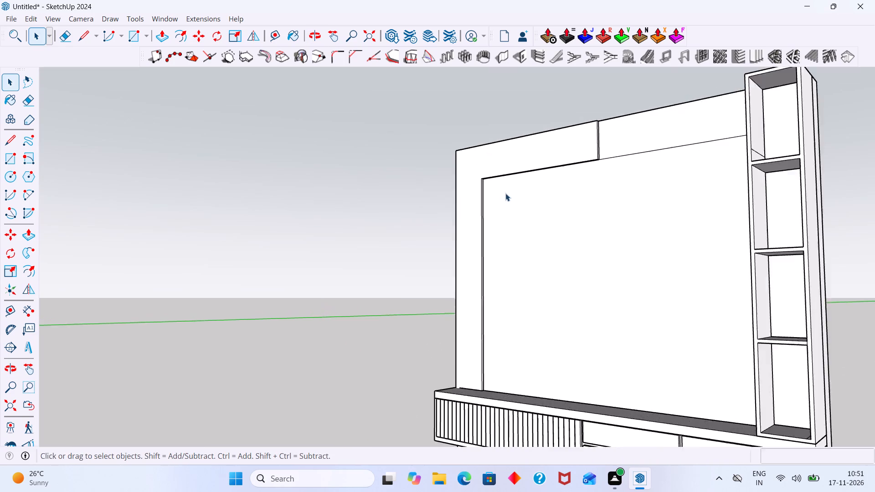
scroll(505, 193, up, 3)
middle_drag(475, 192, 393, 188)
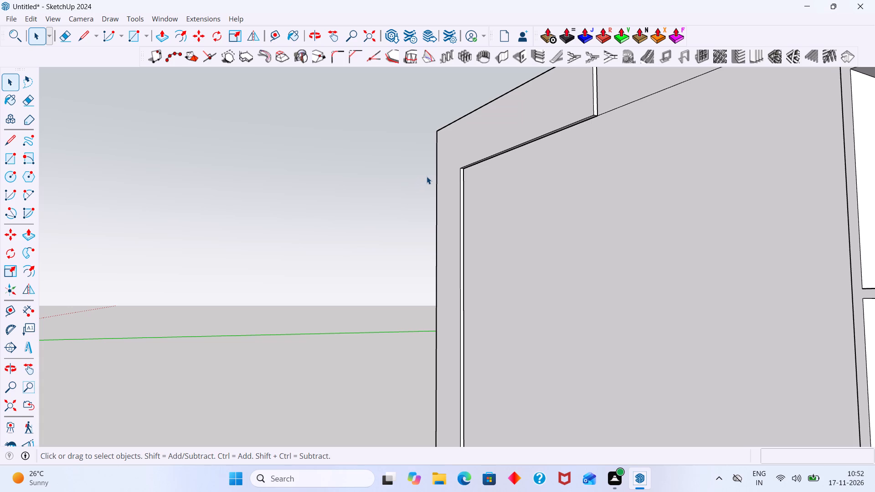
scroll(510, 188, up, 1)
scroll(514, 207, down, 17)
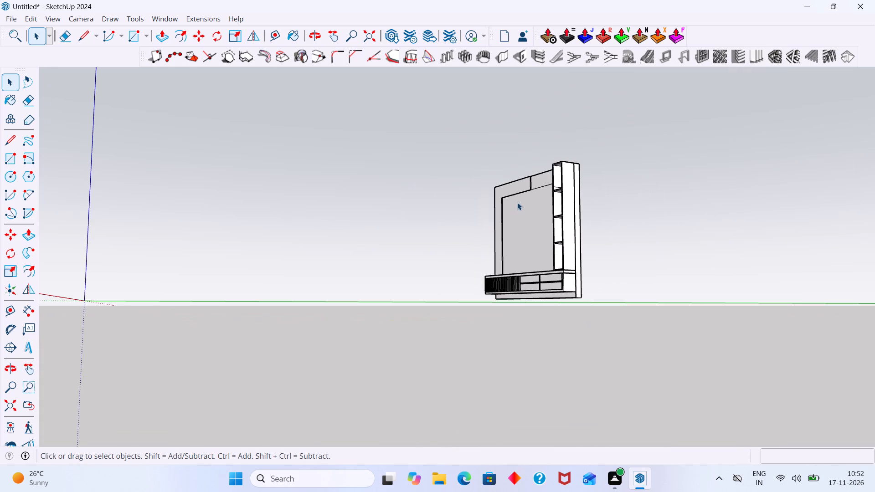
middle_drag(540, 178, 554, 218)
scroll(537, 180, up, 19)
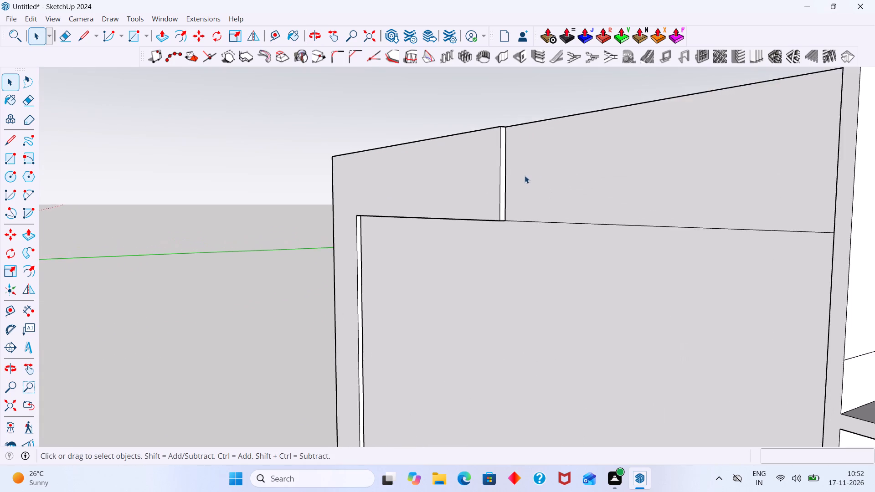
middle_drag(525, 177, 586, 192)
scroll(579, 188, up, 4)
scroll(583, 186, down, 8)
middle_drag(590, 189, 493, 172)
scroll(520, 184, down, 9)
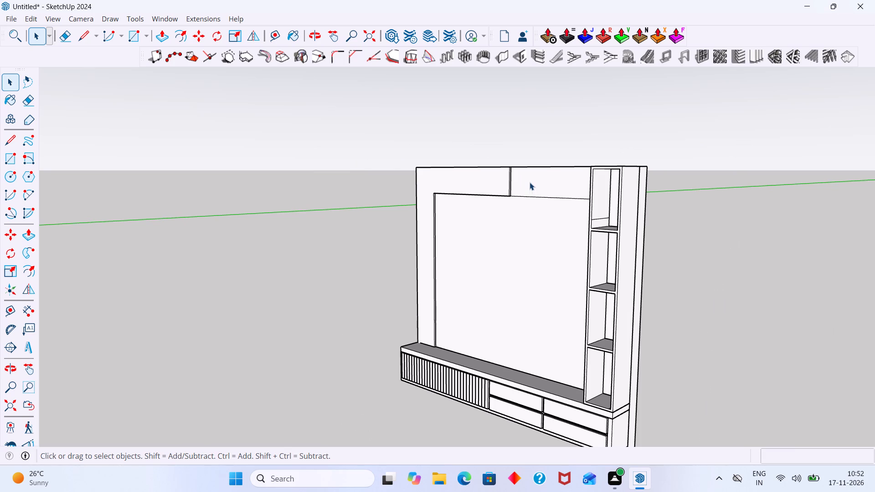
Make a group from the remaining top-band face between the L-shaped border and the shelf column.
scroll(545, 165, up, 14)
double_click(490, 191)
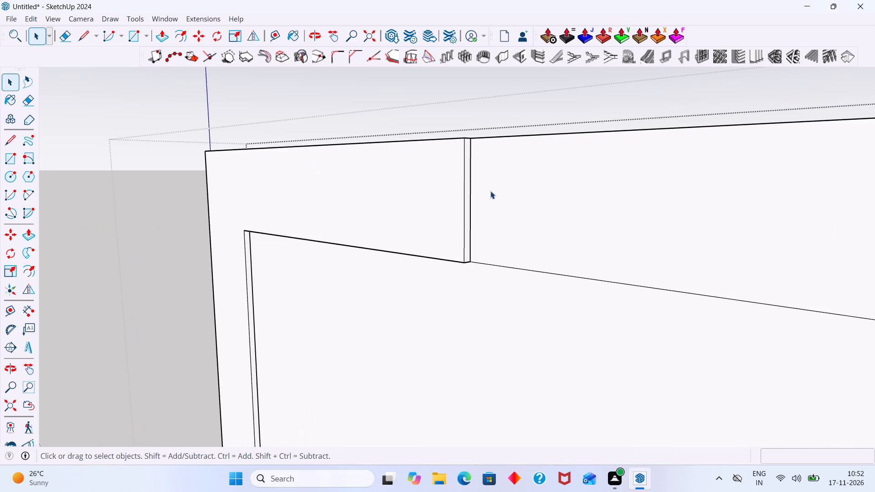
click(510, 194)
scroll(513, 194, down, 3)
double_click(513, 194)
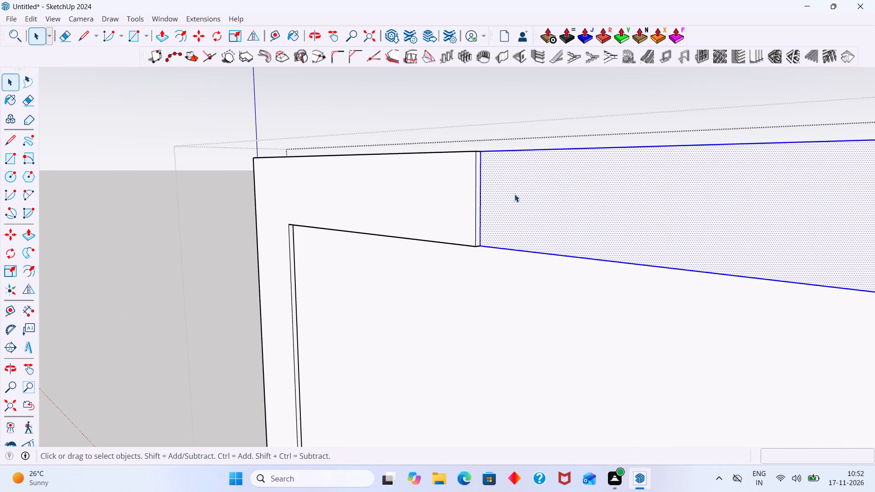
right_click(515, 194)
click(550, 113)
Extrude the remaining top-band face 1.8 cm, flush with the front of the L-shaped border.
double_click(529, 190)
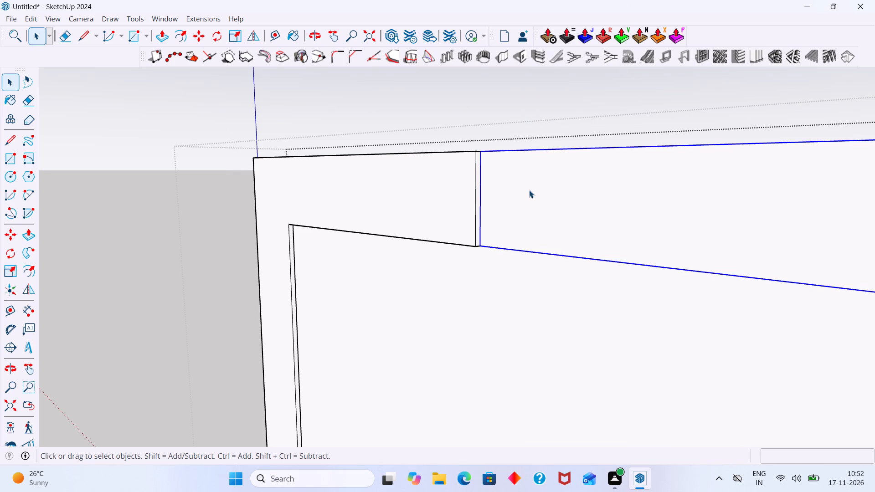
click(530, 201)
key(p)
click(530, 202)
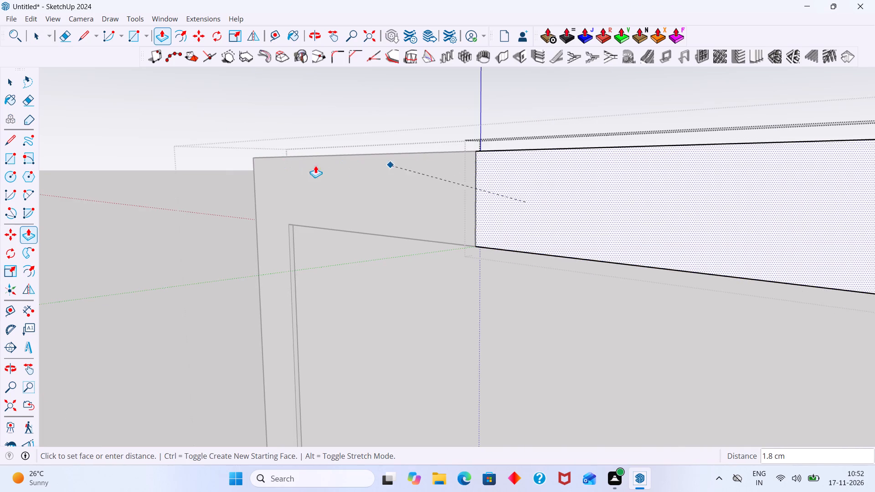
click(252, 161)
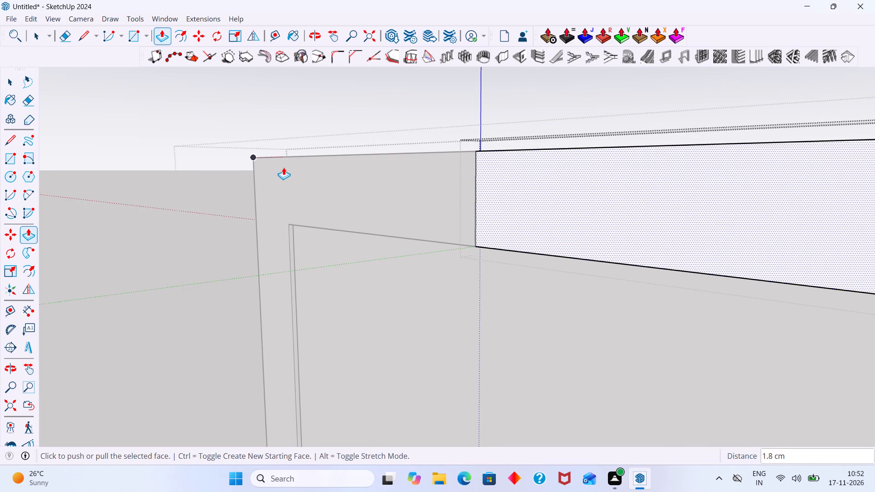
key(space)
click(468, 118)
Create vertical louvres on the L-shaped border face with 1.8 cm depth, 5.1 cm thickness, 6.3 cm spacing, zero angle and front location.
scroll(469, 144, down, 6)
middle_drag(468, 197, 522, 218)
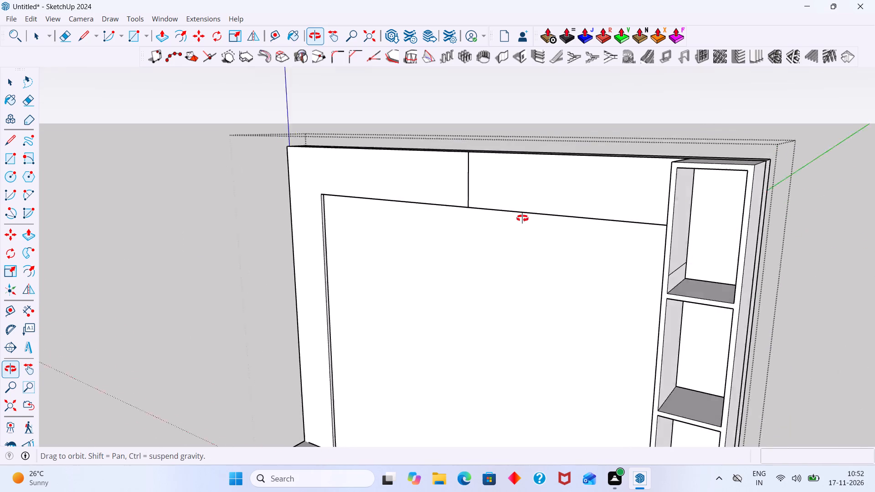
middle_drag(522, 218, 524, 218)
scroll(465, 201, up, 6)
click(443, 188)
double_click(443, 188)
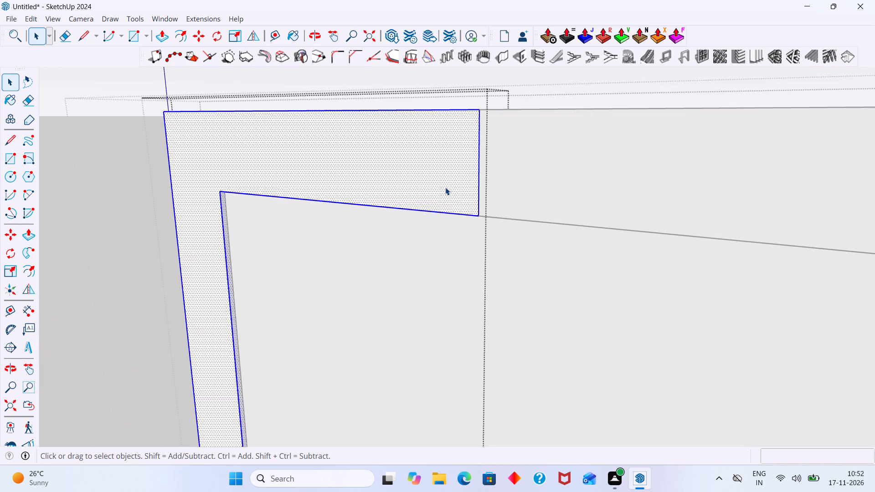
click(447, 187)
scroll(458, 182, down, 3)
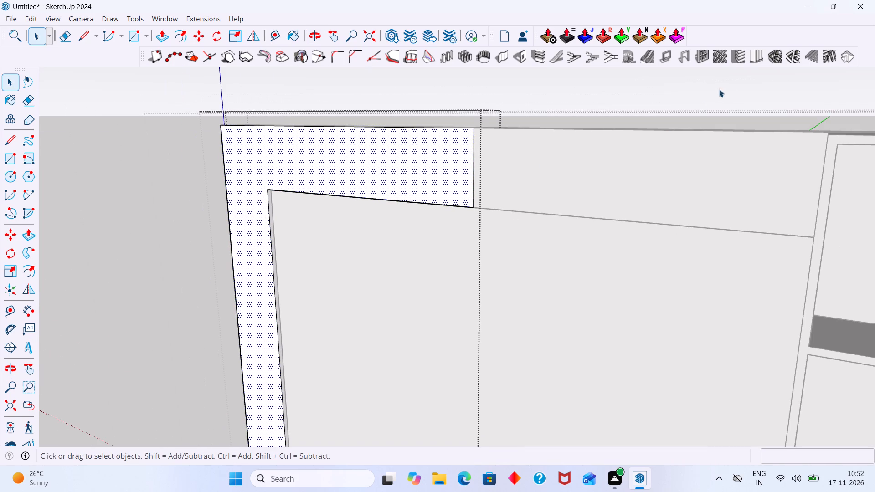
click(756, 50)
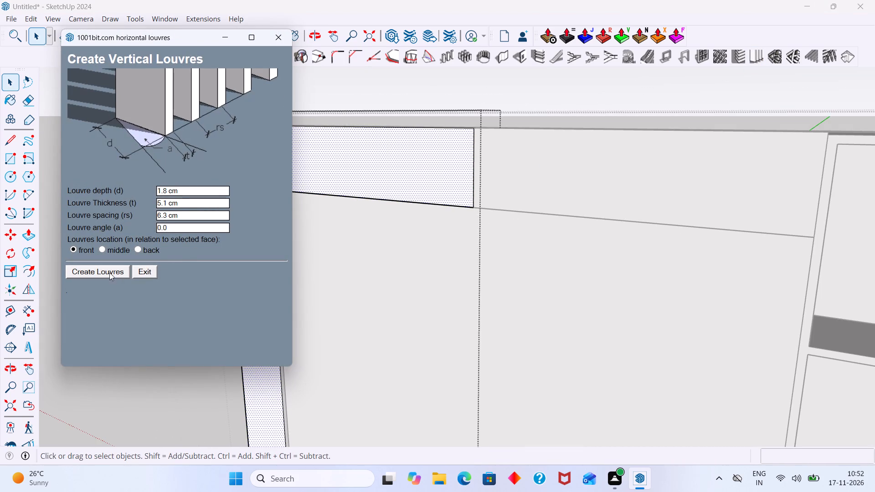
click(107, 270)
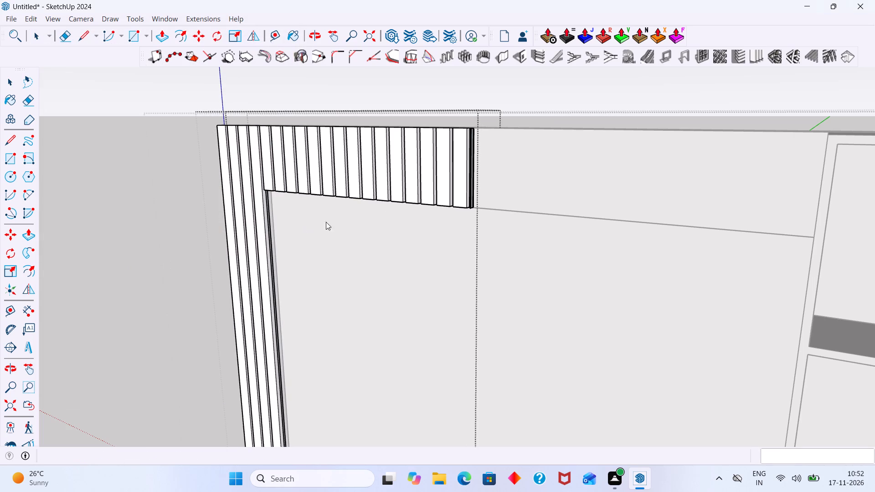
Compare the new border louvres' depth and gaps with the fluted front of the lower cabinet.
scroll(465, 153, up, 3)
middle_drag(434, 168, 525, 254)
scroll(507, 213, up, 7)
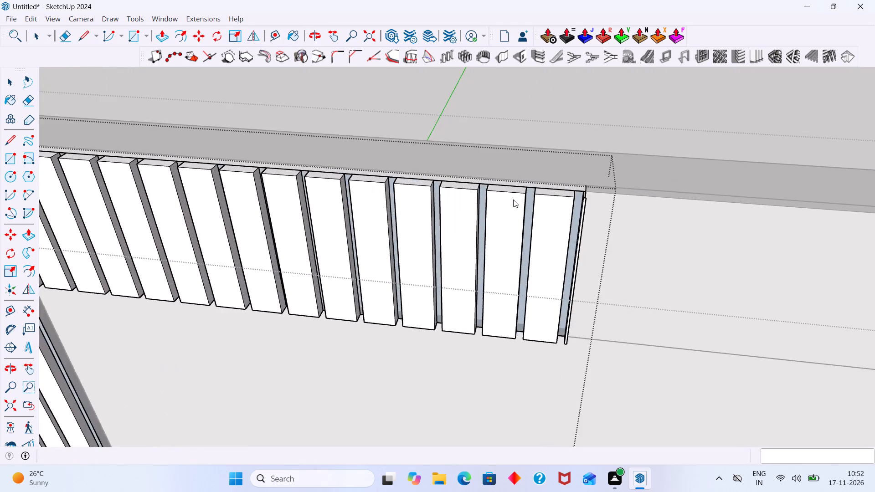
scroll(513, 200, up, 15)
middle_drag(464, 186, 478, 123)
scroll(478, 123, up, 1)
scroll(478, 127, down, 4)
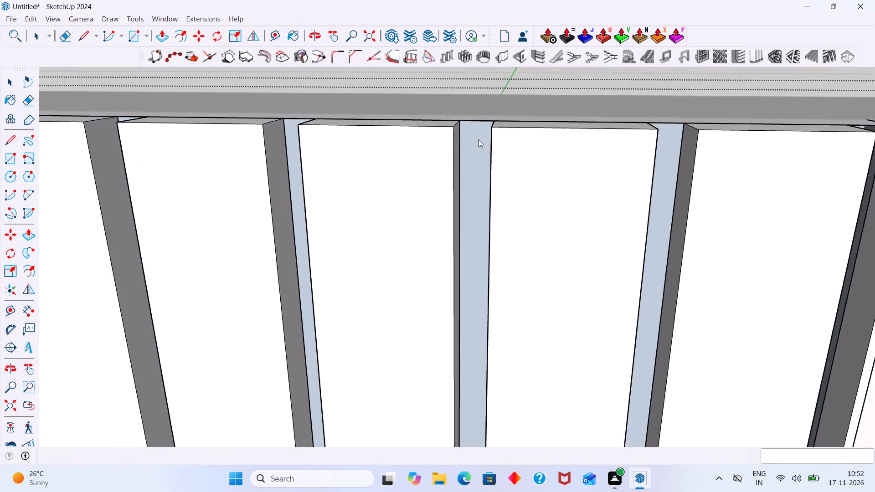
scroll(478, 139, down, 20)
scroll(478, 139, down, 20)
scroll(478, 139, down, 4)
middle_drag(466, 230, 475, 199)
scroll(466, 332, up, 20)
scroll(466, 332, up, 7)
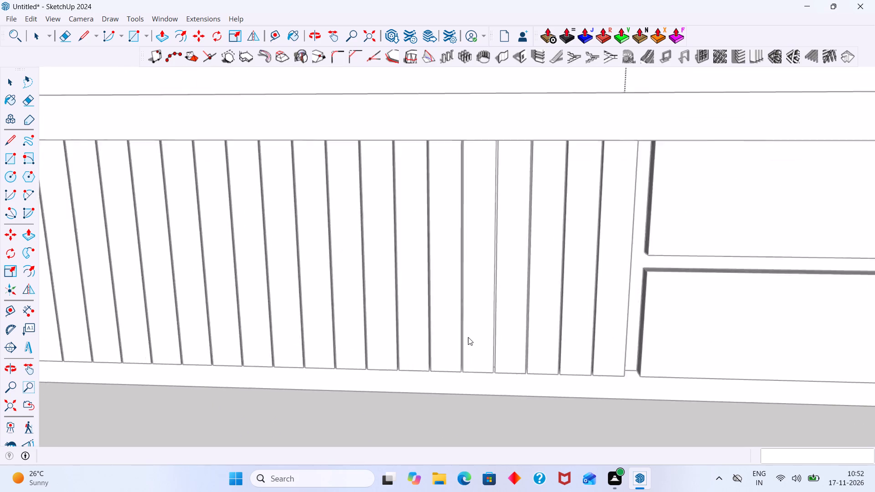
scroll(468, 337, up, 3)
middle_drag(468, 338, 506, 337)
scroll(501, 335, down, 20)
scroll(501, 335, down, 9)
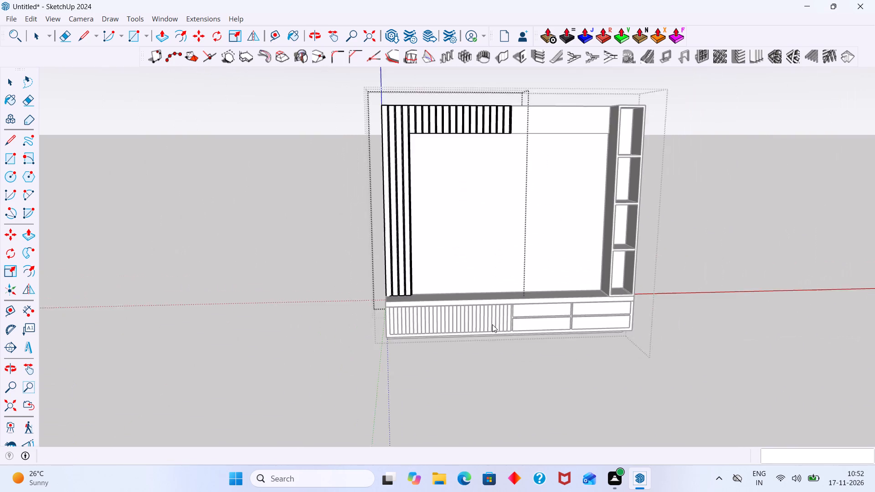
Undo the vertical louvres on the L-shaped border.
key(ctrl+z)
Open the vertical louvre settings for the L-shaped border face, with the louvre depth ready for editing.
scroll(416, 206, up, 4)
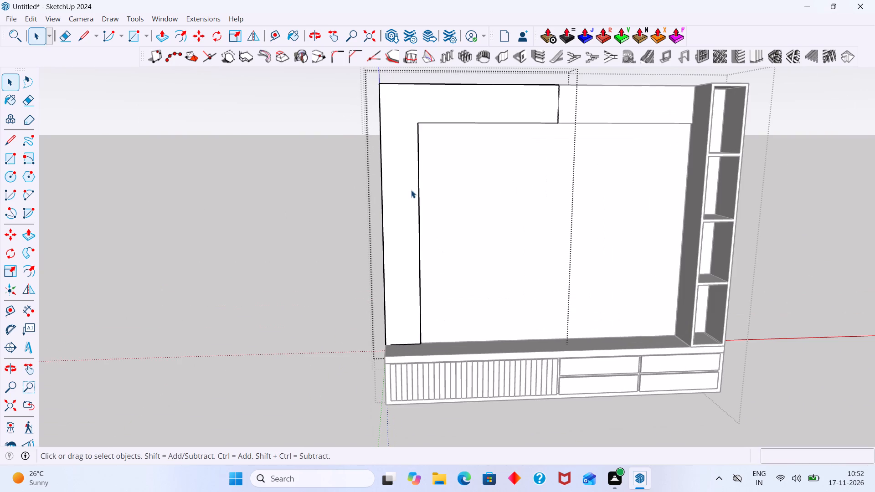
click(411, 190)
click(752, 56)
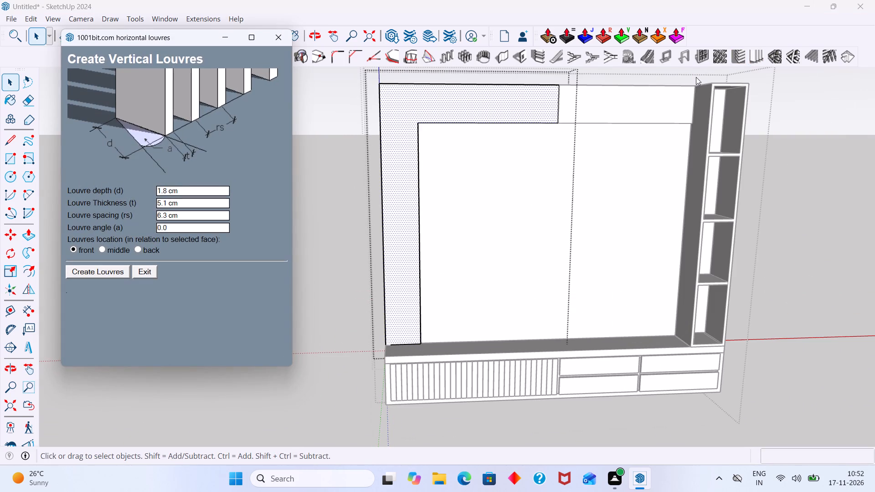
click(187, 193)
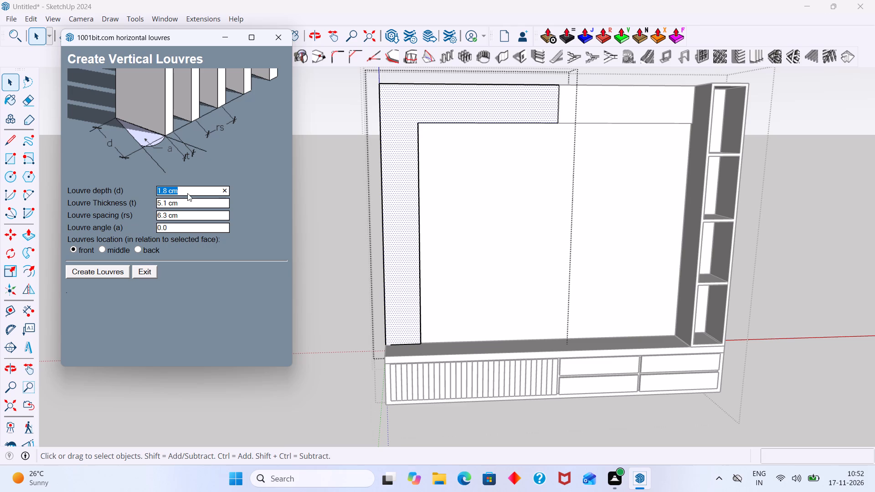
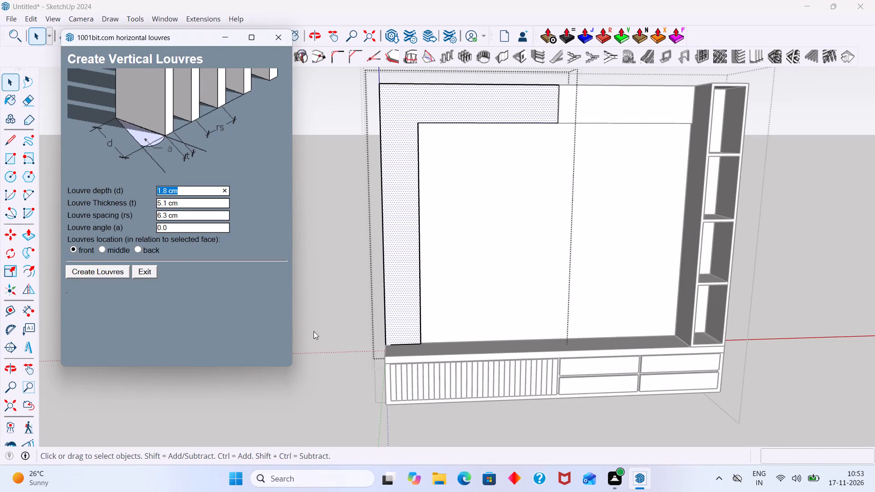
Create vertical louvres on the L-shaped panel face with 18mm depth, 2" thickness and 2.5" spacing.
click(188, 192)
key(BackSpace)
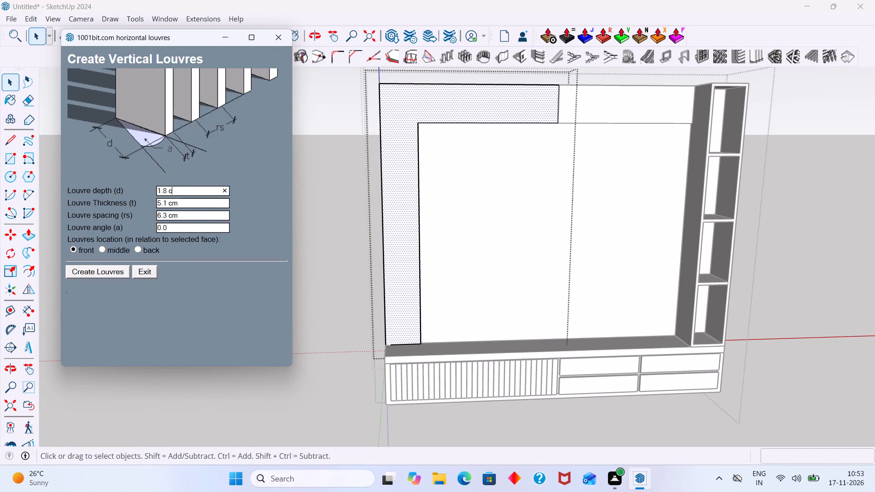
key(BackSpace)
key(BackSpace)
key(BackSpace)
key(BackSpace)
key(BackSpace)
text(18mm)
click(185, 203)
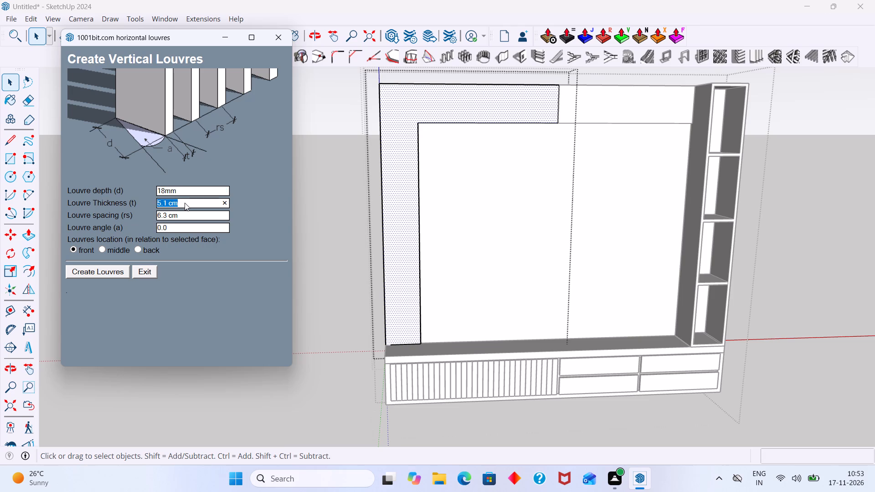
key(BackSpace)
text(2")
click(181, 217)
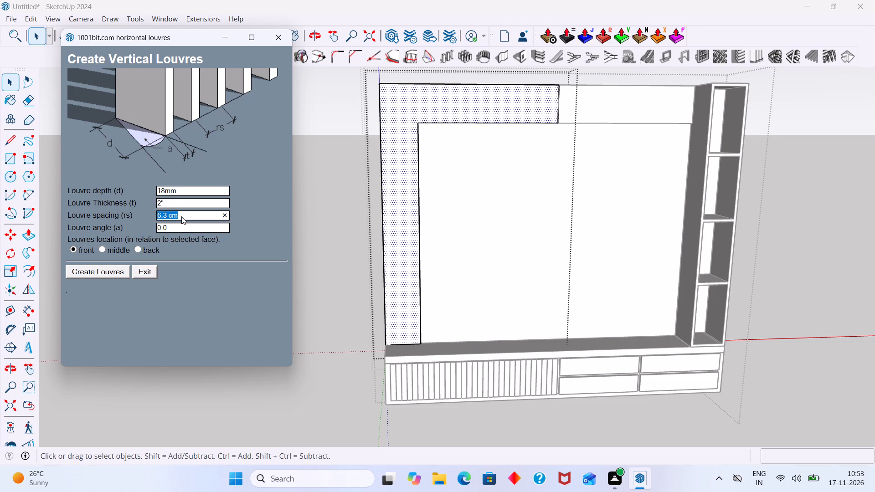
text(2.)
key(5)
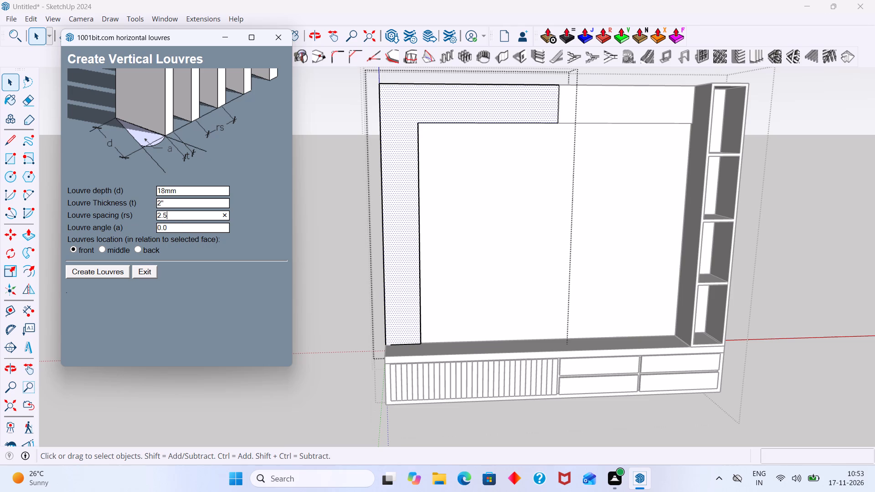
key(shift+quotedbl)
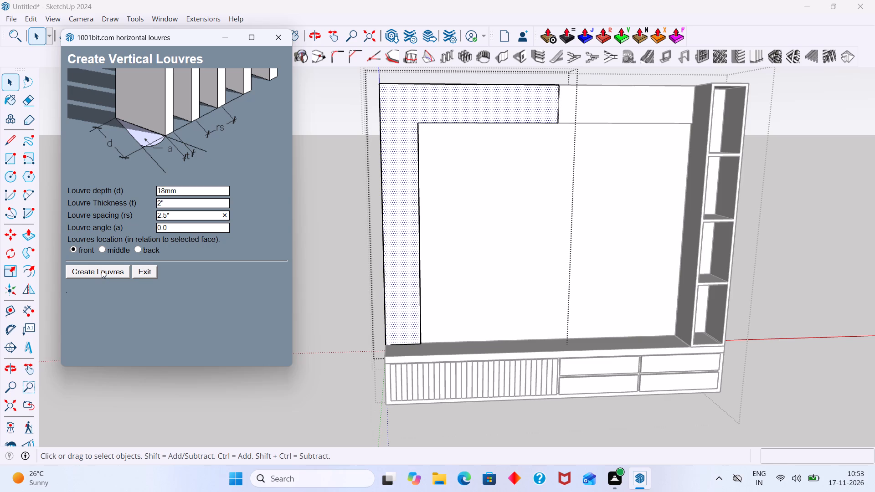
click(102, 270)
Examine the louvres around the inner corner of the L-shaped panel, and leave the panel's group.
middle_drag(523, 210, 535, 277)
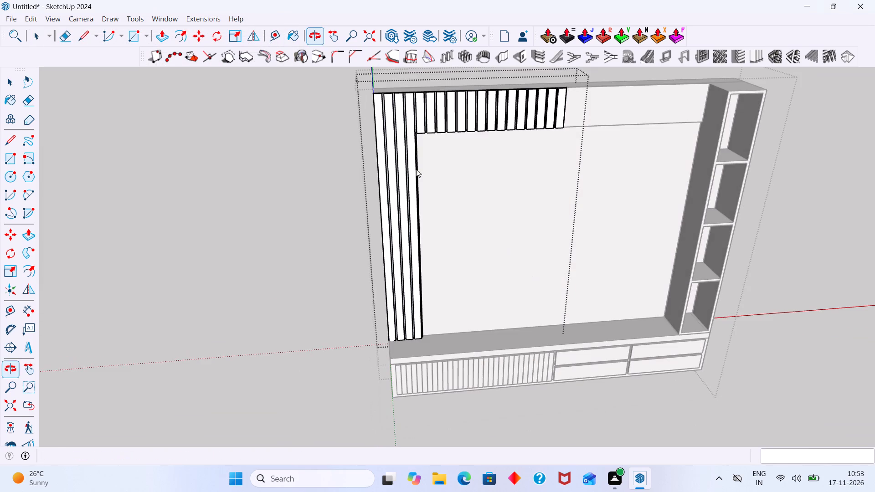
scroll(430, 88, up, 16)
middle_drag(434, 97, 417, 183)
scroll(417, 183, up, 1)
scroll(418, 175, down, 5)
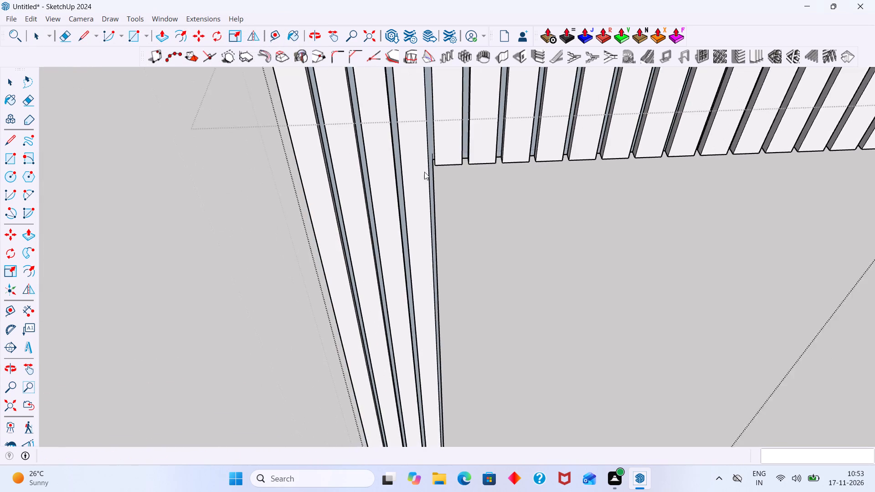
scroll(424, 172, down, 7)
middle_drag(433, 171, 418, 132)
shift+middle_drag(437, 150, 428, 324)
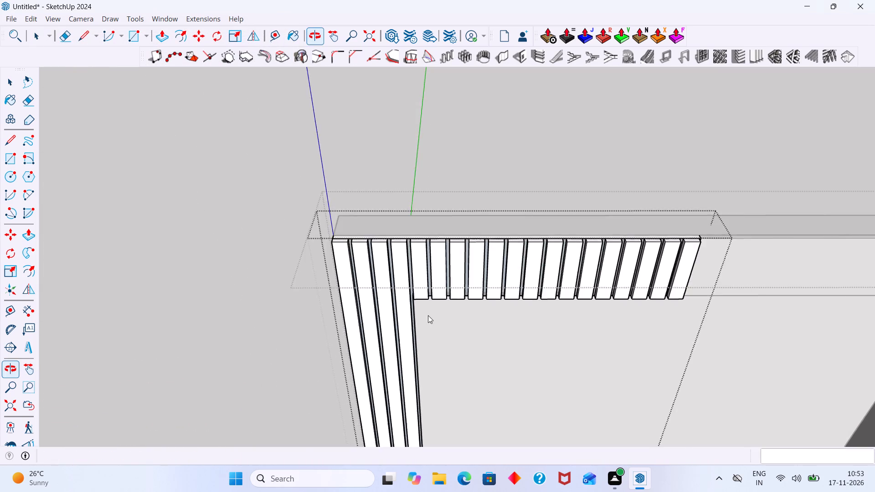
scroll(405, 249, up, 20)
scroll(405, 249, up, 1)
middle_drag(423, 247, 418, 122)
scroll(405, 169, down, 7)
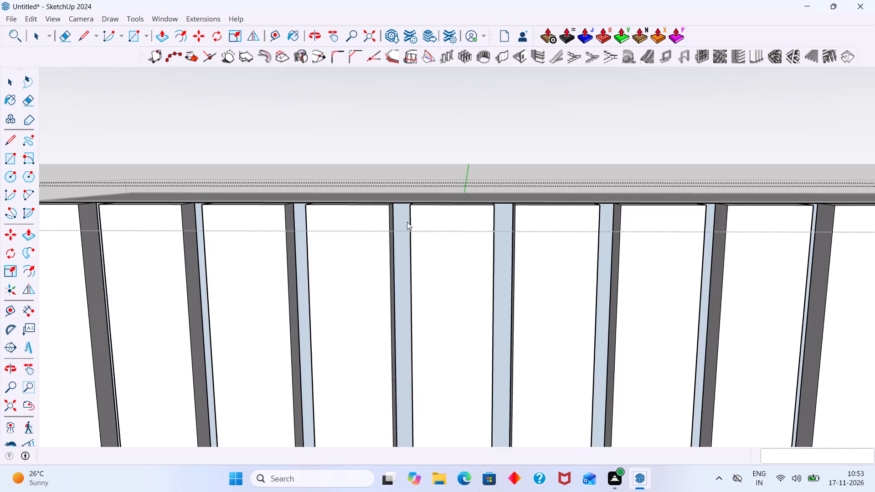
scroll(407, 222, down, 20)
middle_drag(425, 369, 421, 275)
scroll(416, 414, up, 16)
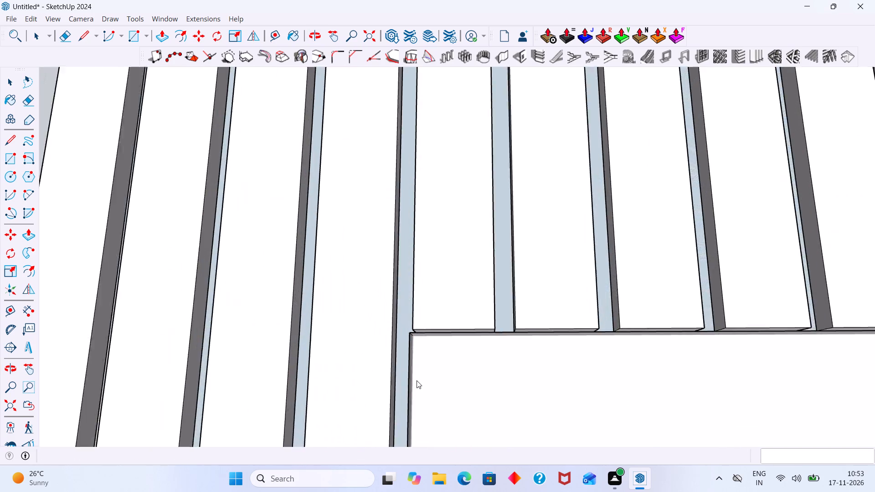
scroll(417, 380, up, 9)
middle_drag(423, 359, 379, 337)
scroll(406, 331, up, 1)
scroll(406, 331, down, 10)
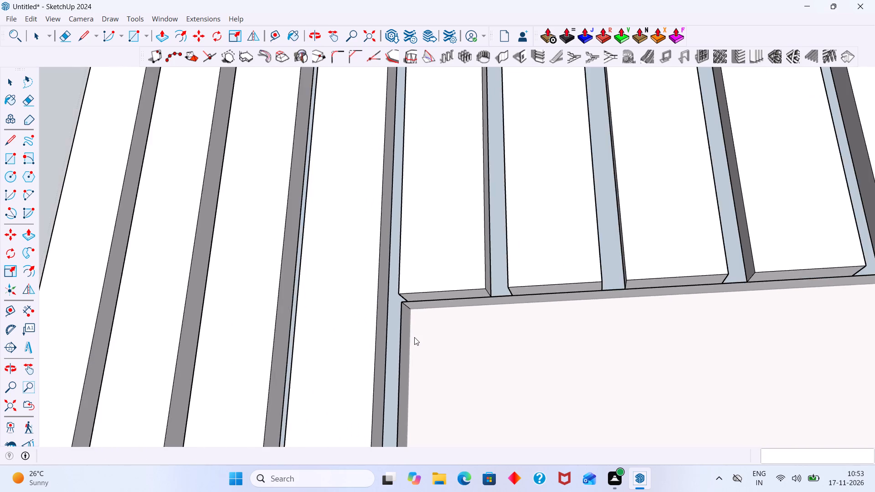
scroll(414, 337, down, 17)
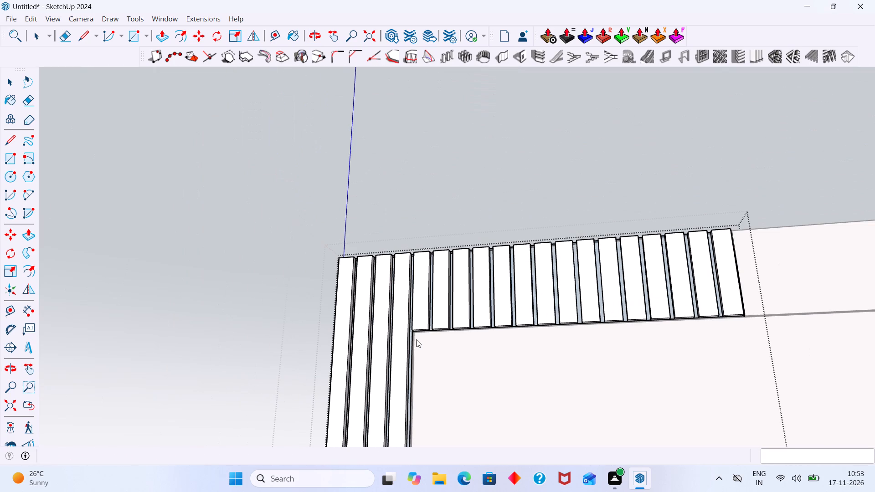
scroll(437, 347, down, 3)
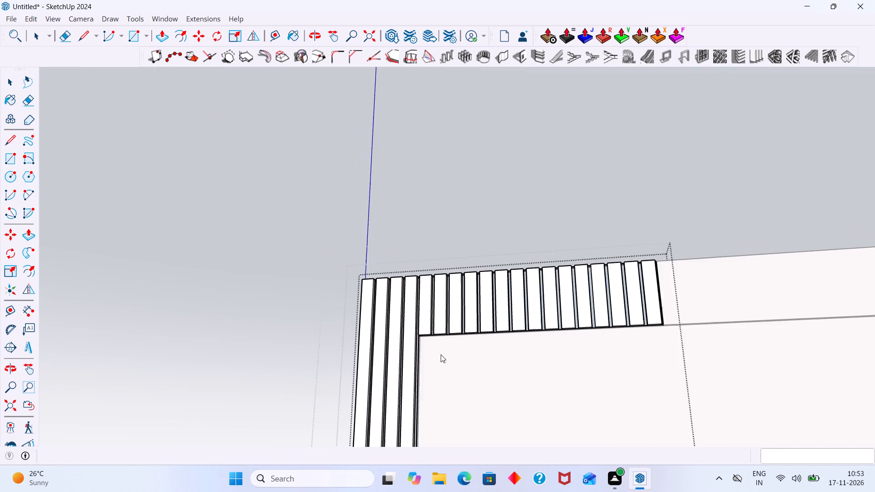
scroll(441, 354, down, 10)
click(577, 242)
scroll(533, 304, down, 3)
click(564, 286)
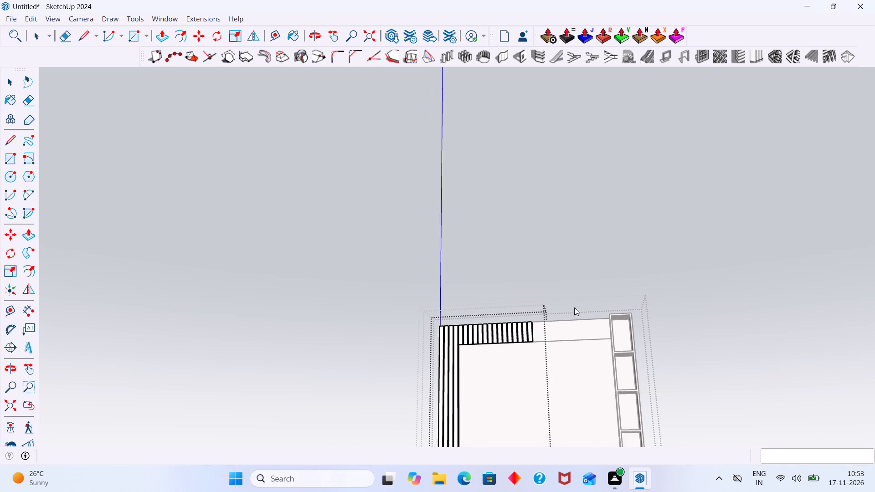
middle_drag(578, 330, 588, 359)
key(Escape)
key(Escape)
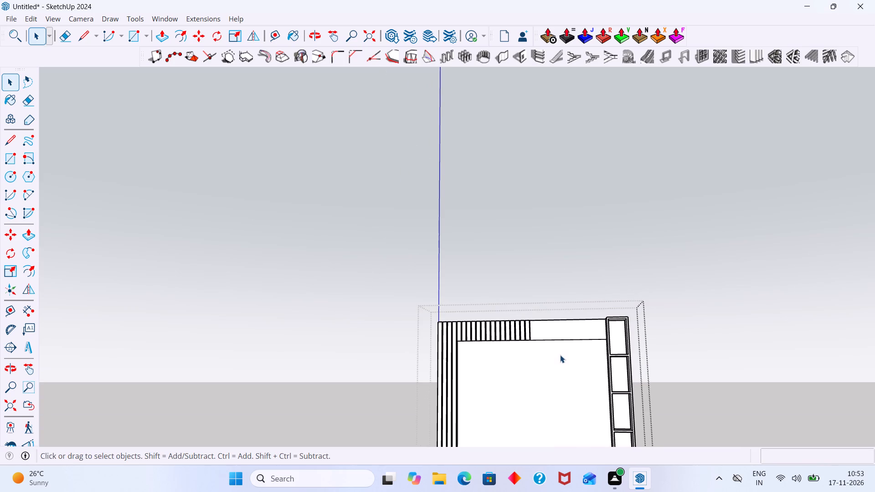
key(Escape)
Examine the last louvre where the panel's upper run ends.
scroll(536, 300, up, 3)
middle_drag(518, 324, 525, 427)
scroll(539, 333, up, 10)
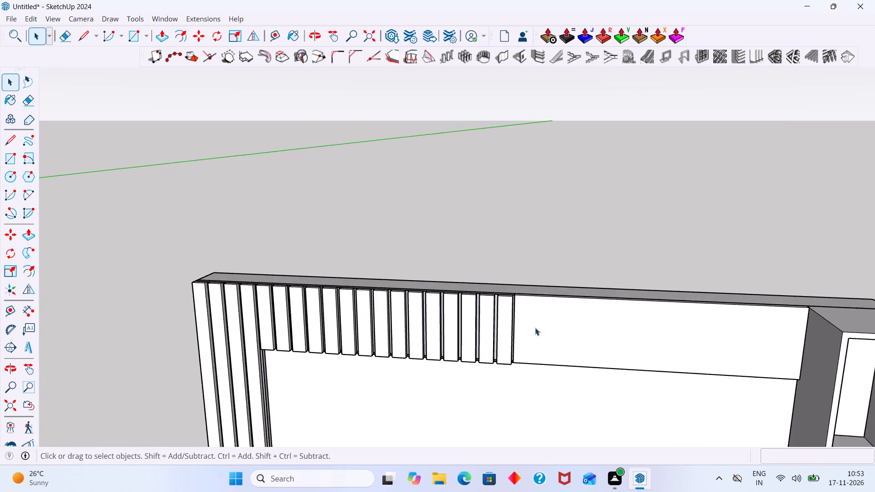
scroll(535, 328, up, 7)
middle_drag(498, 289, 452, 329)
scroll(484, 278, up, 16)
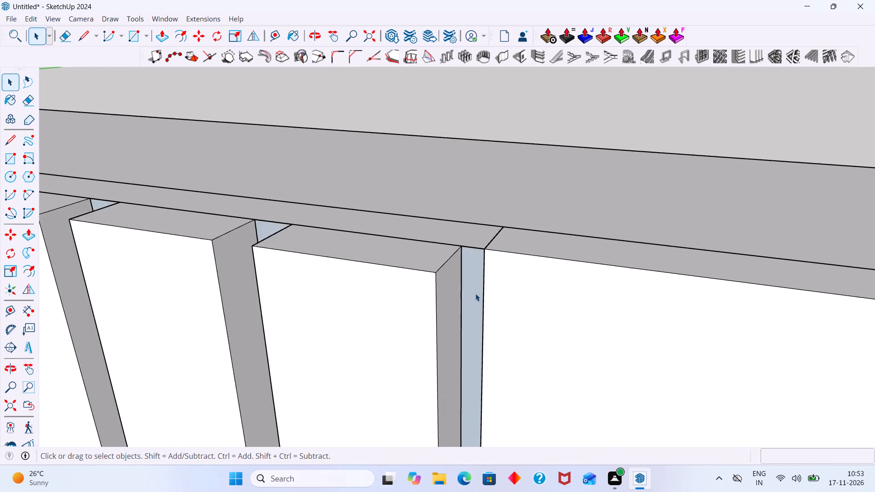
scroll(475, 293, up, 1)
scroll(475, 293, down, 14)
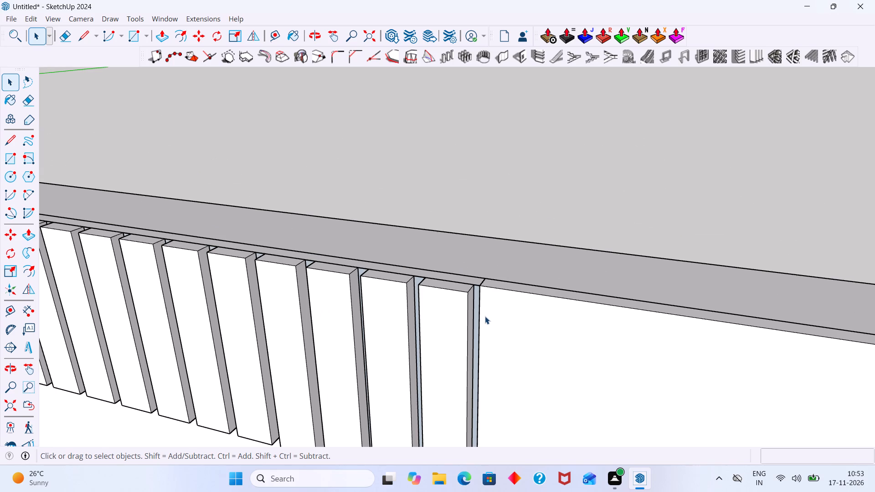
scroll(485, 316, down, 20)
scroll(485, 316, down, 5)
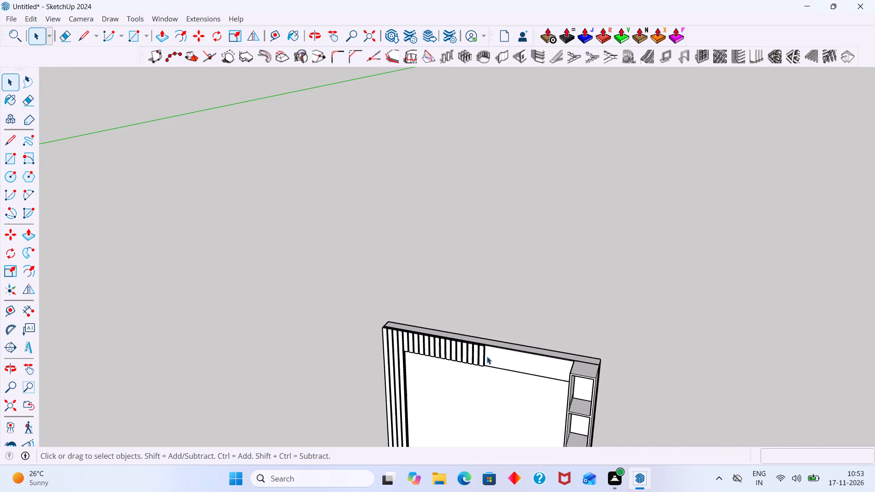
Review the louvre layout across the whole TV unit and at the panel's inner corner.
middle_drag(487, 356, 352, 288)
middle_drag(374, 348, 451, 348)
middle_drag(429, 392, 430, 355)
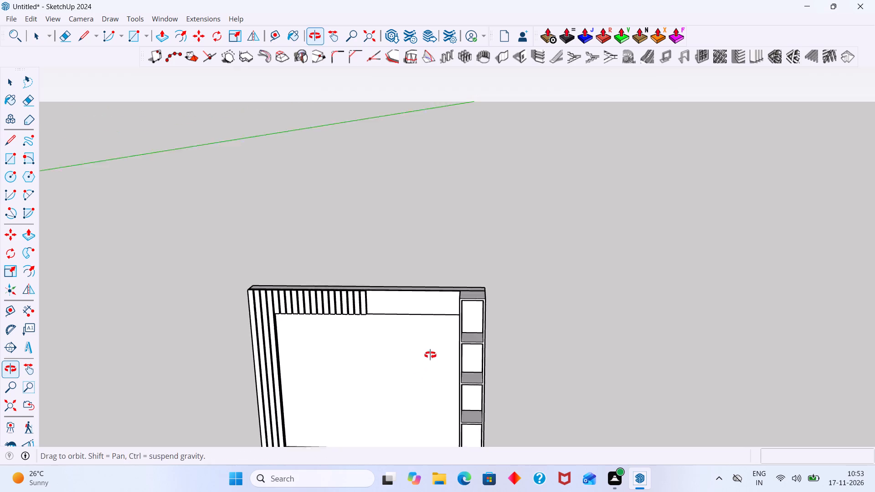
middle_drag(430, 355, 431, 353)
scroll(394, 375, down, 3)
middle_drag(379, 386, 363, 355)
middle_drag(363, 359, 365, 264)
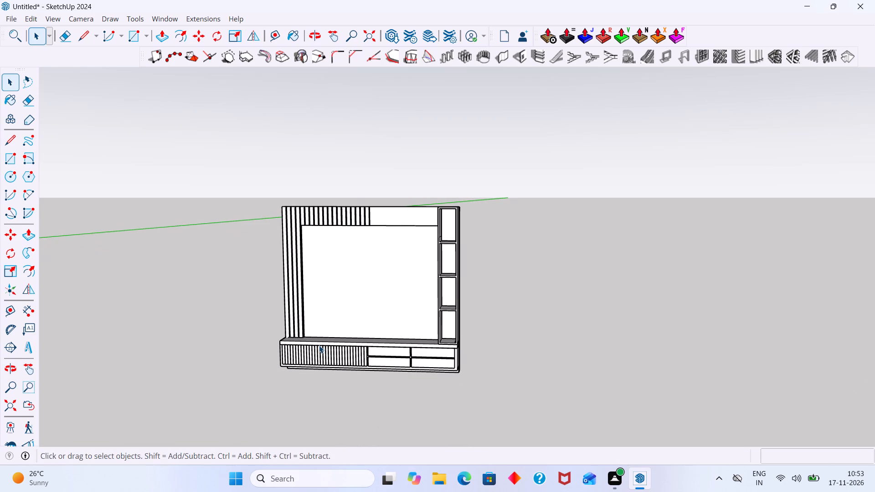
middle_drag(319, 343, 378, 355)
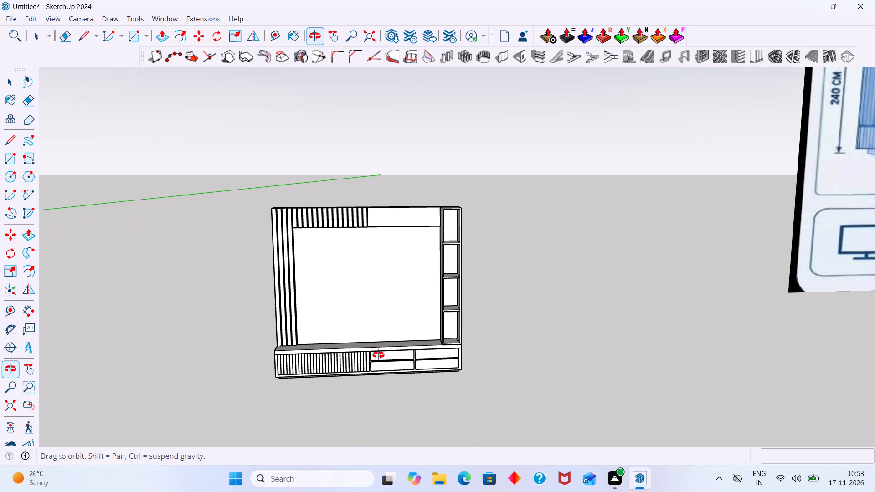
middle_drag(378, 355, 380, 355)
scroll(308, 249, up, 5)
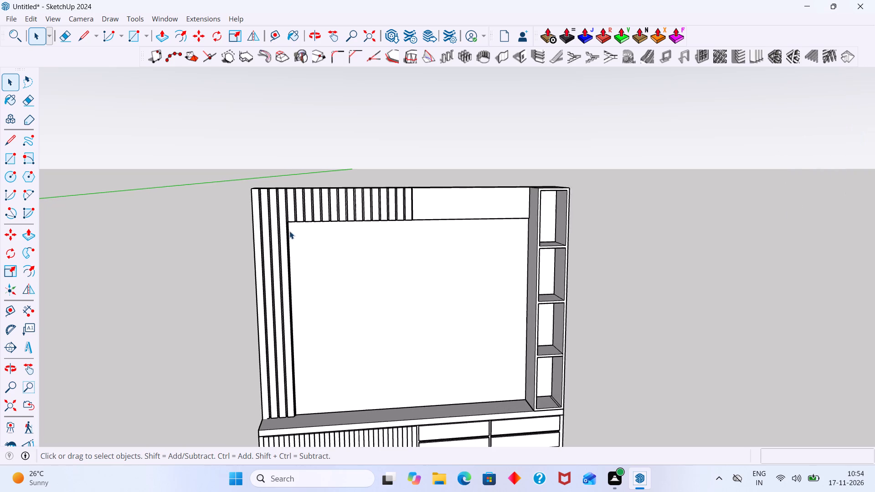
scroll(292, 227, up, 11)
middle_drag(323, 281, 326, 173)
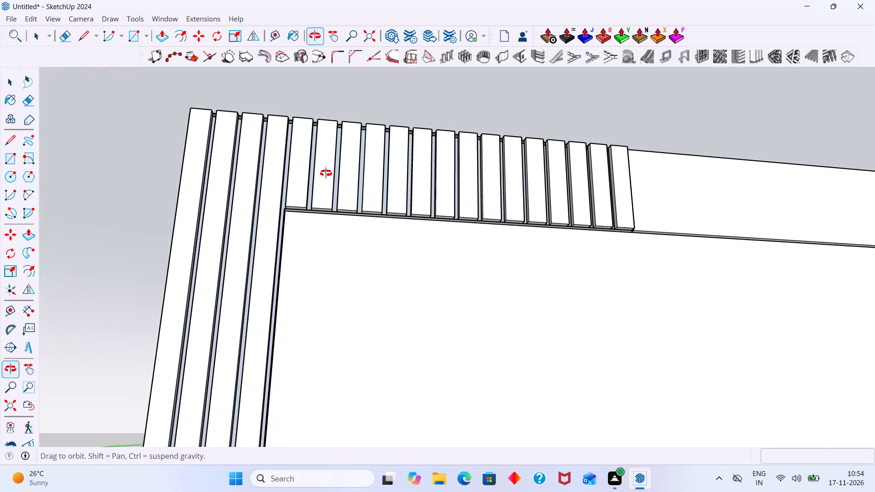
middle_drag(326, 173, 326, 171)
middle_drag(309, 240, 309, 167)
scroll(322, 225, up, 2)
scroll(320, 212, down, 3)
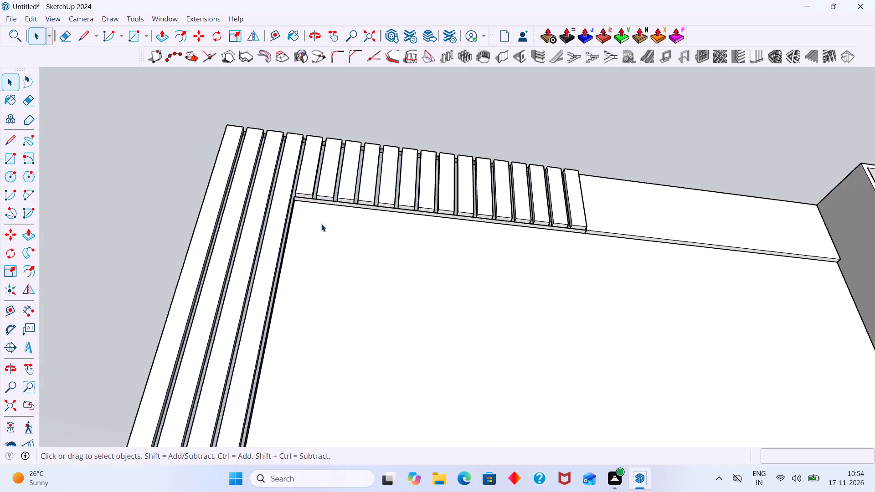
scroll(321, 224, down, 11)
middle_drag(337, 258, 351, 327)
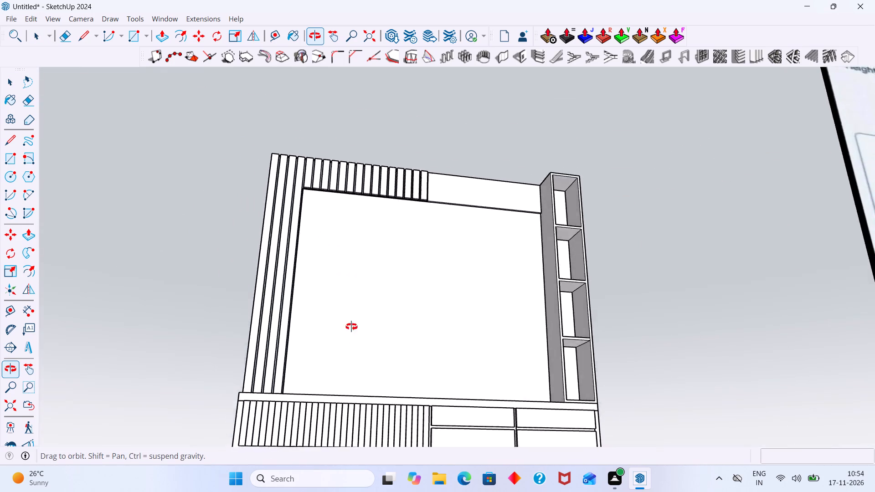
middle_drag(351, 327, 318, 444)
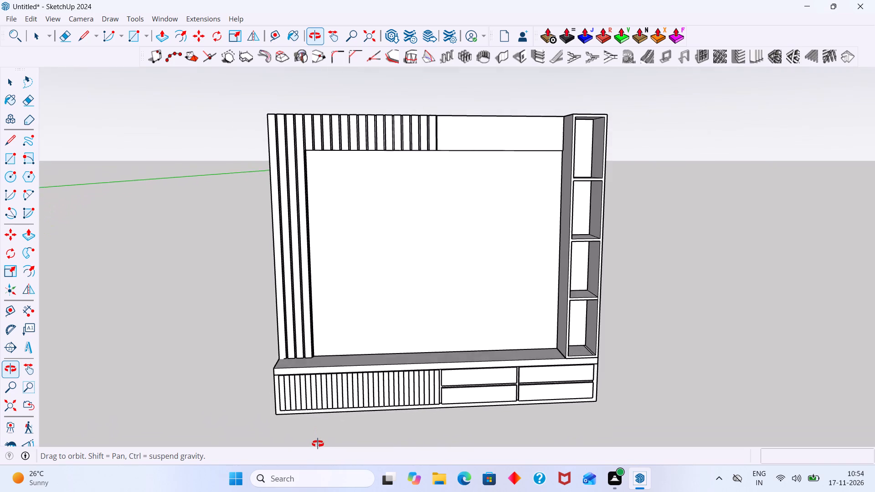
middle_drag(318, 444, 329, 456)
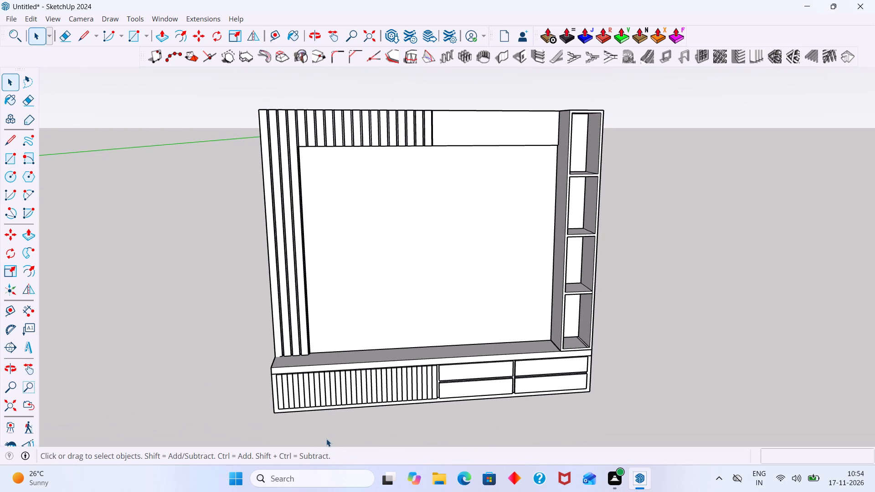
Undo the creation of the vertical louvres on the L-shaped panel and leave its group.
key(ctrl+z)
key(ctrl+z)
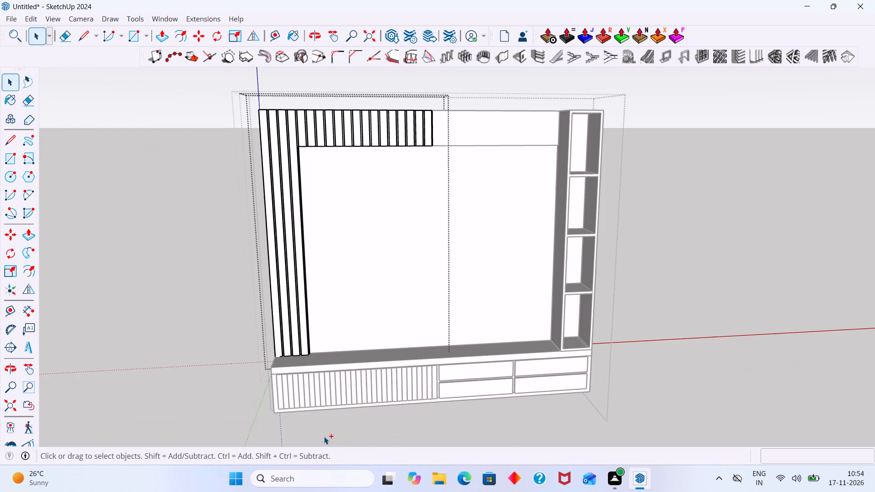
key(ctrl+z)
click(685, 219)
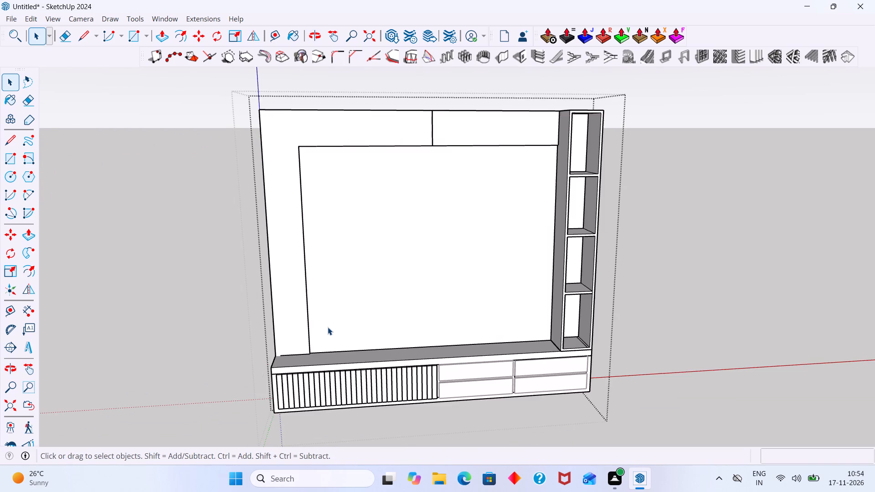
Examine the whole TV unit and the upper run of its L-shaped panel from the front and from above.
middle_drag(327, 327, 288, 308)
middle_drag(313, 326, 340, 298)
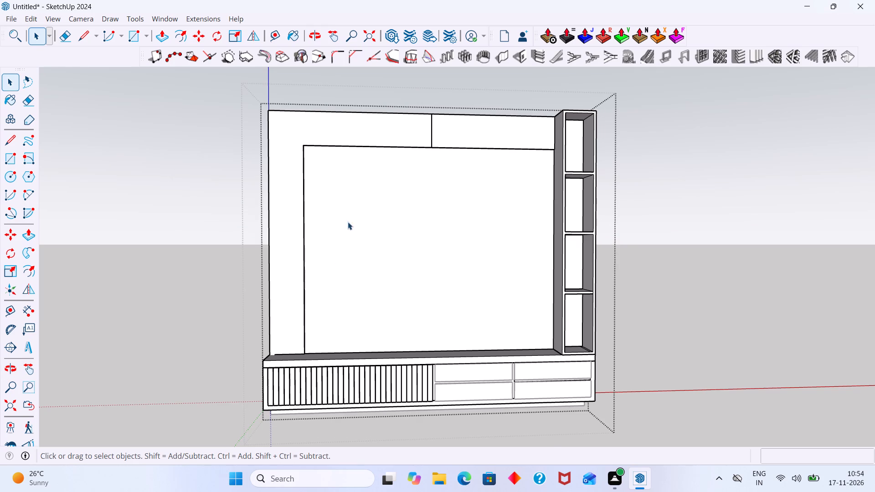
scroll(346, 145, up, 4)
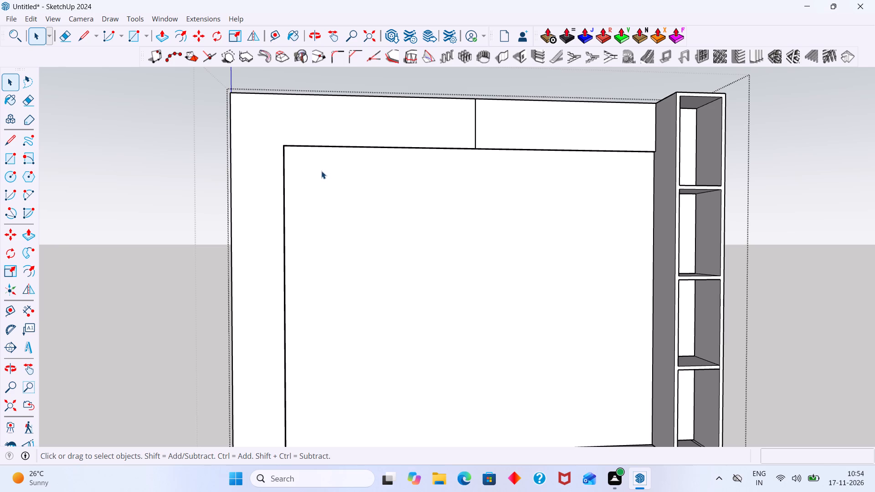
scroll(321, 184, down, 7)
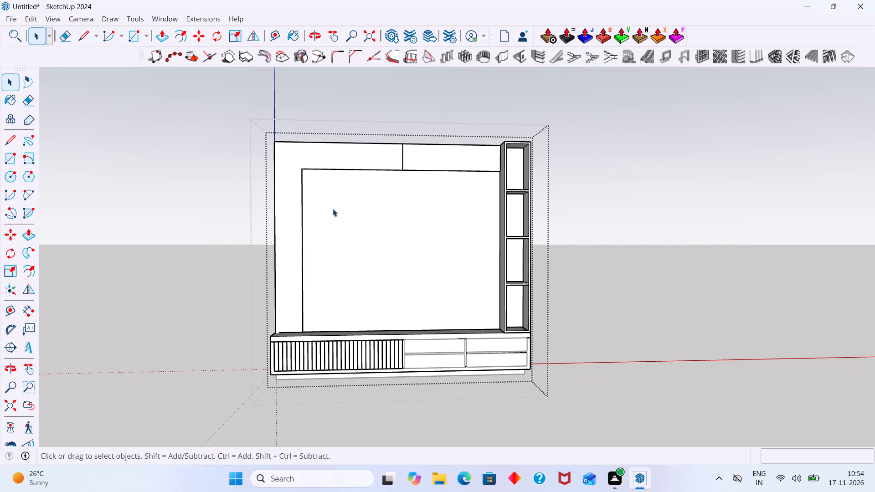
middle_drag(330, 220, 340, 236)
middle_drag(396, 161, 408, 232)
scroll(406, 150, up, 12)
middle_drag(397, 143, 401, 262)
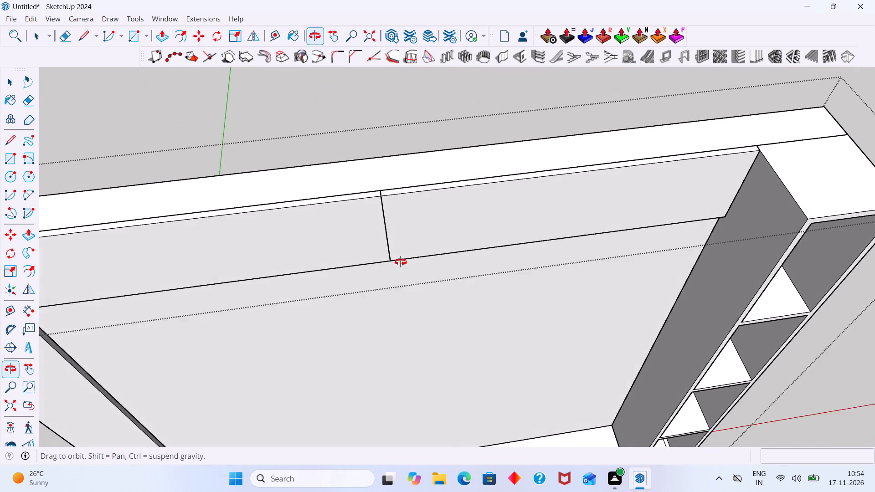
middle_drag(401, 262, 358, 175)
scroll(360, 174, down, 17)
middle_drag(340, 275, 345, 248)
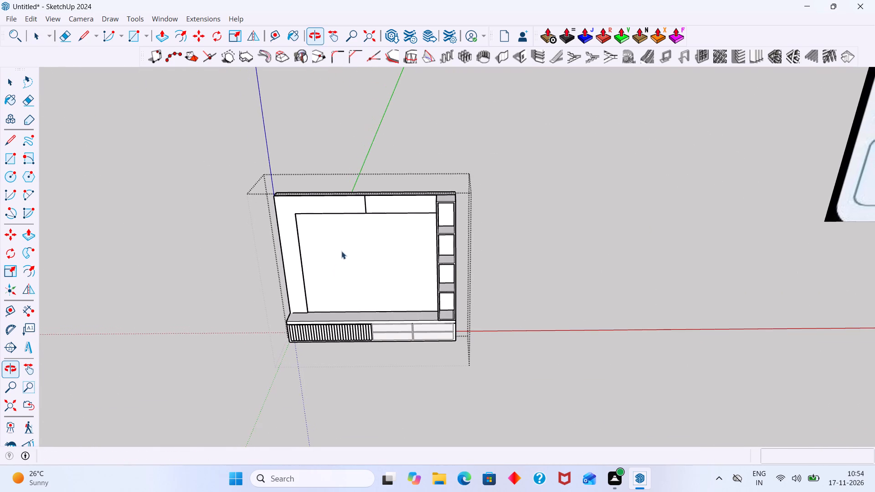
middle_drag(323, 280, 331, 270)
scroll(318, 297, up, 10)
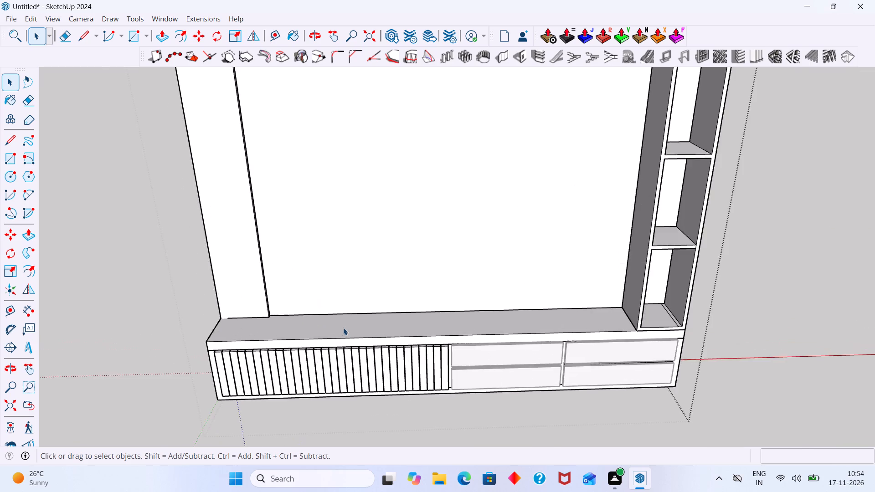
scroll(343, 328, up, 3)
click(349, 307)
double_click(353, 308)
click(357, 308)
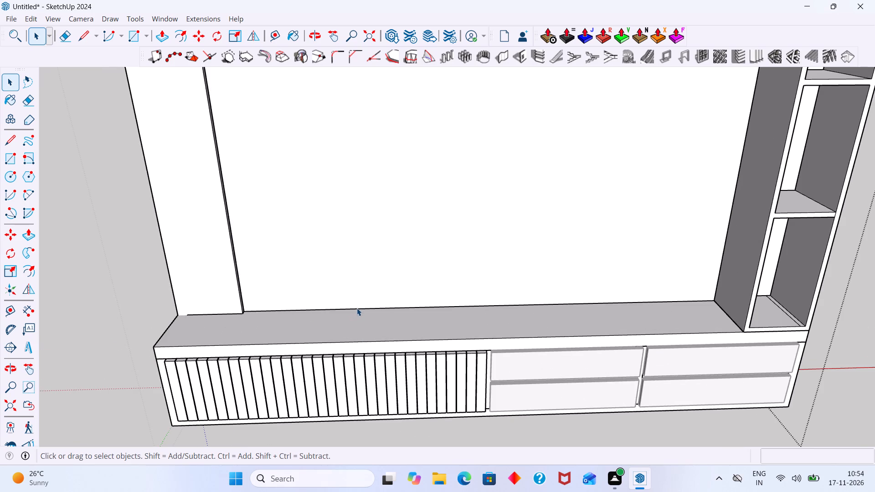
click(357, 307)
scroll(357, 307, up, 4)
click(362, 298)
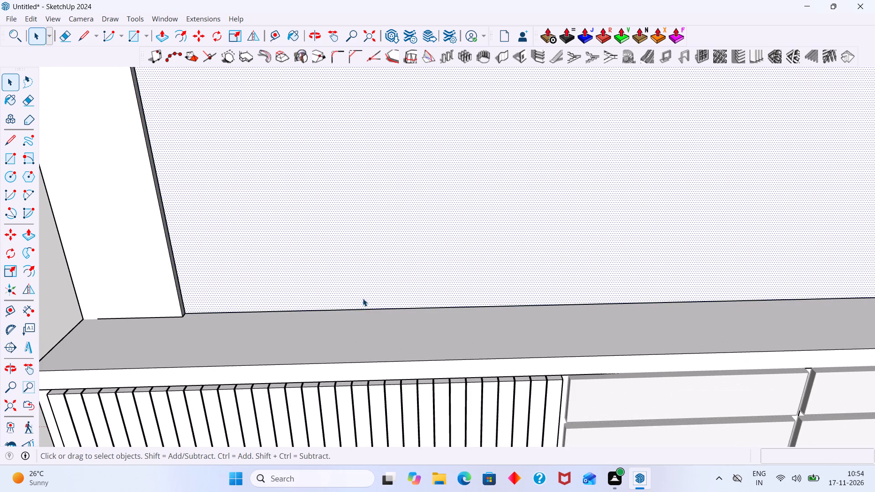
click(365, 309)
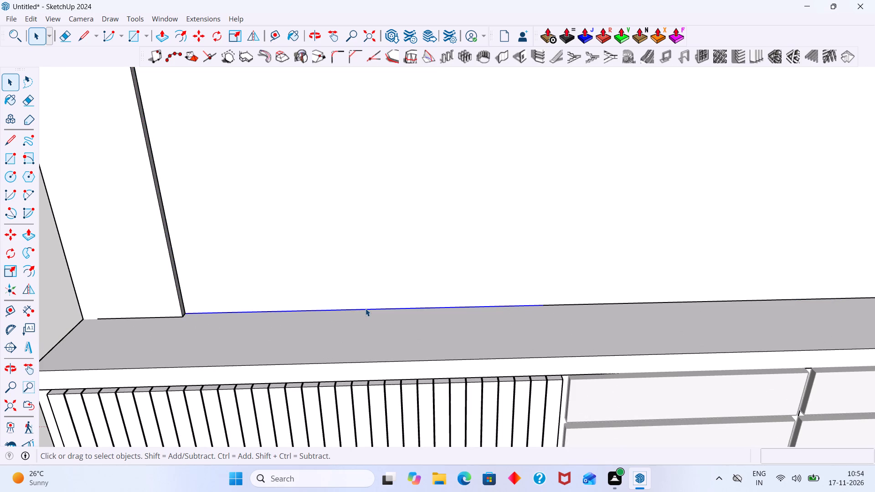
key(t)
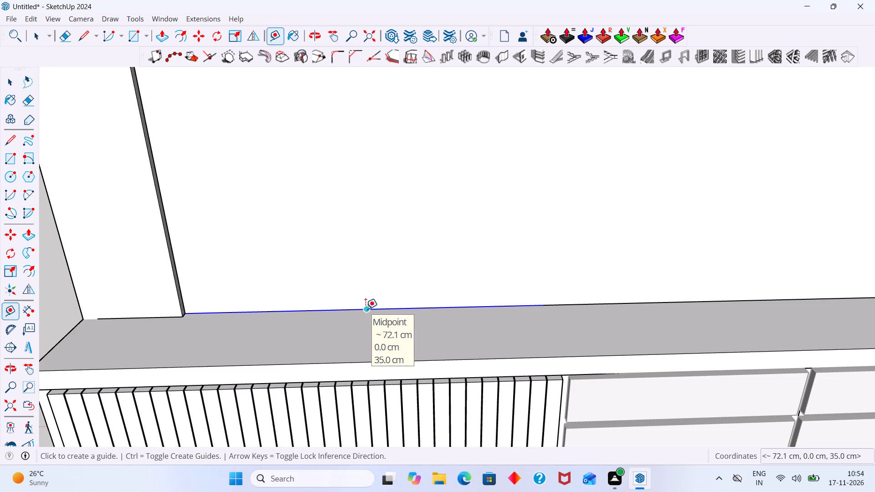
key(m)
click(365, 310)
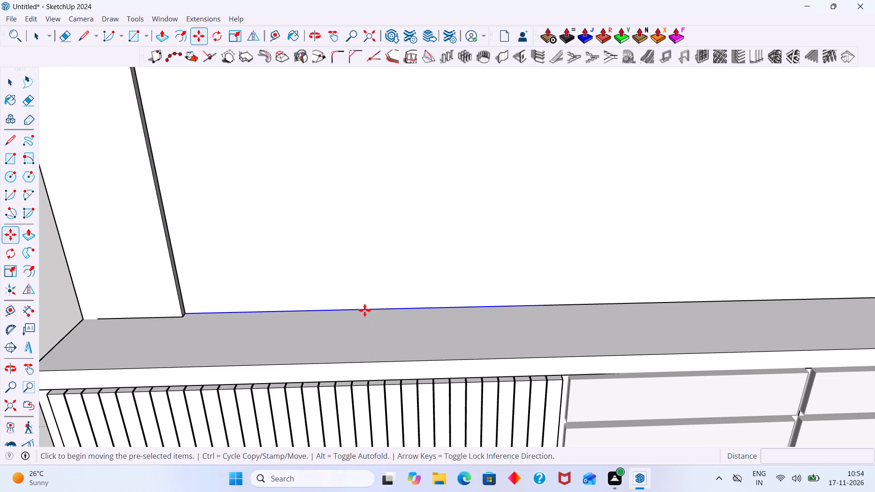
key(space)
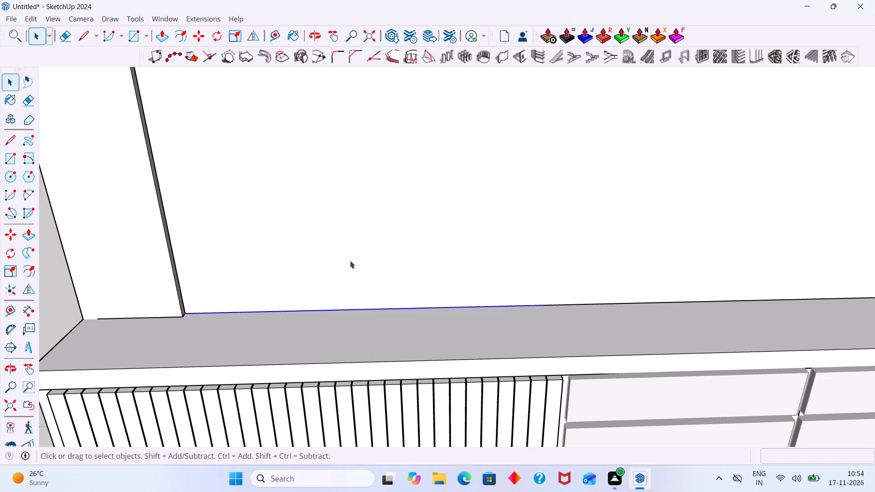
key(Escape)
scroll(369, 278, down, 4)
Place a horizontal guide on the back panel 25 cm above the top of the base cabinet.
key(t)
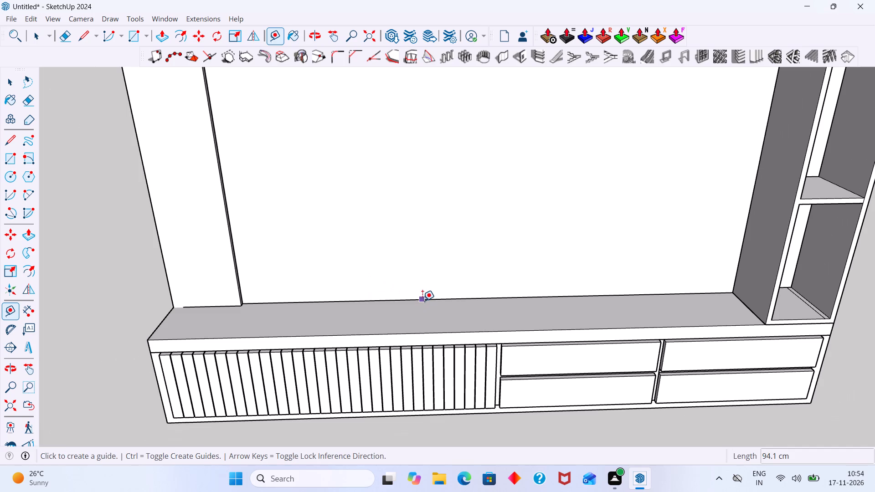
click(422, 301)
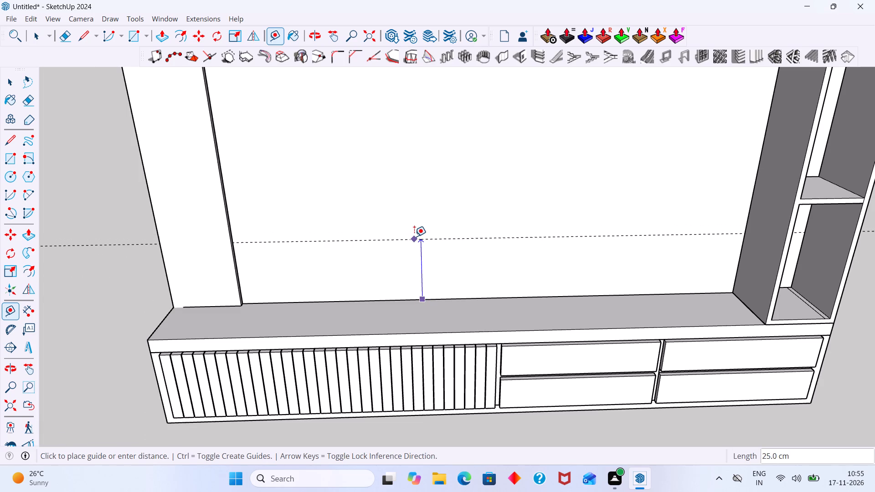
text(25)
key(Return)
key(space)
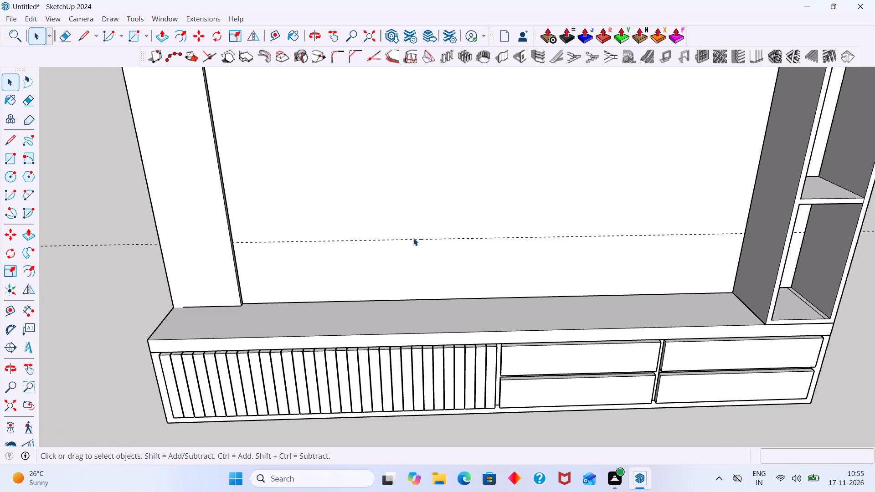
Inside the back panel's group, draw a 190 cm line along the guide from the L-shaped panel to the shelf column.
scroll(413, 240, down, 10)
middle_drag(415, 261, 493, 236)
scroll(421, 269, up, 5)
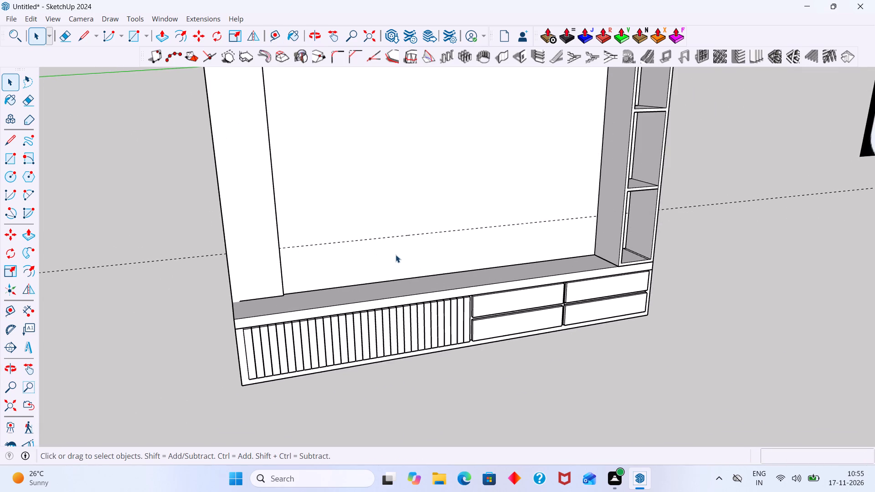
double_click(396, 255)
click(391, 256)
middle_drag(412, 250, 291, 247)
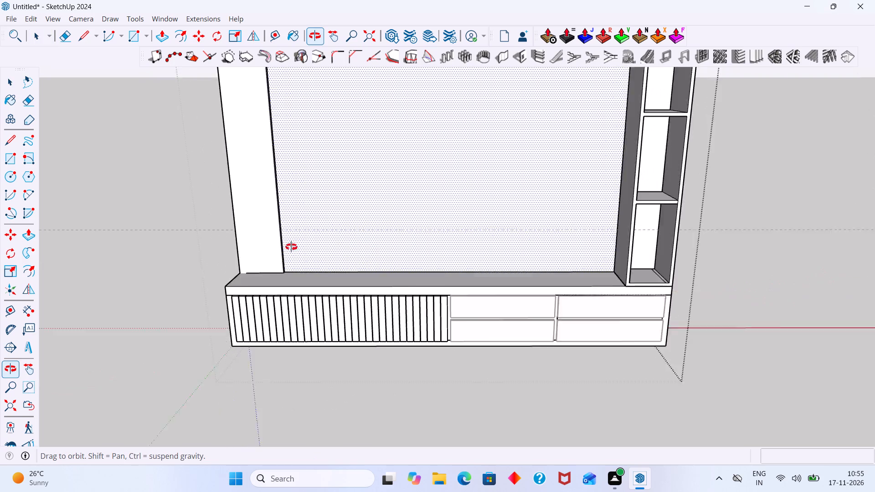
middle_drag(291, 247, 211, 248)
key(l)
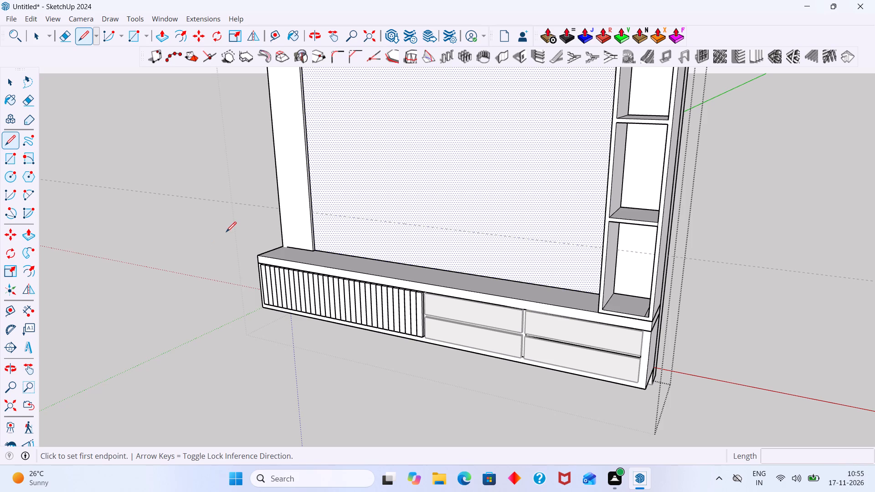
scroll(333, 208, up, 9)
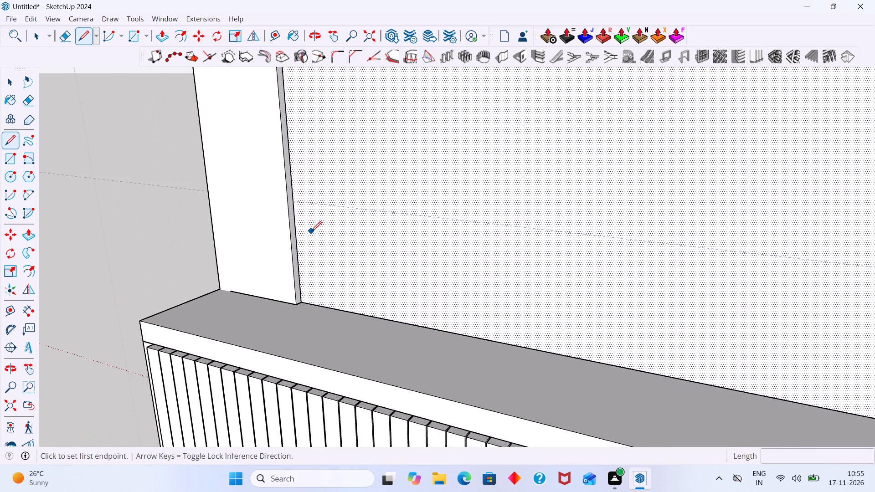
scroll(311, 231, up, 4)
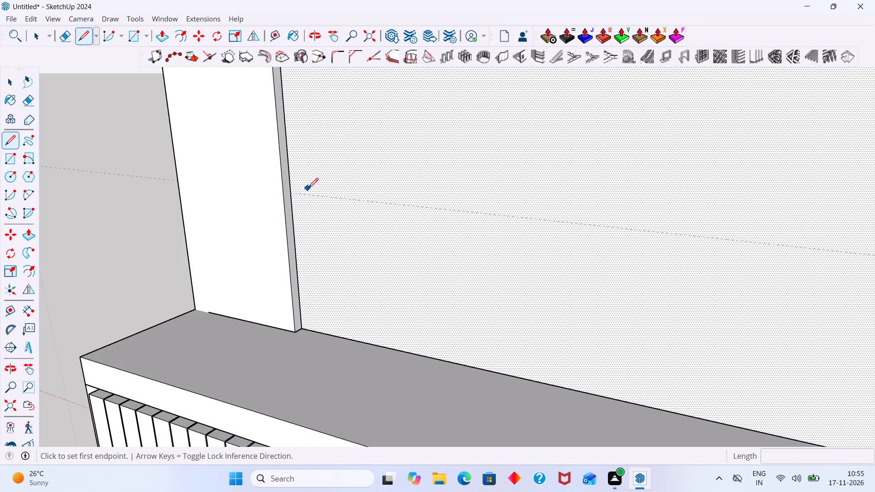
scroll(308, 191, down, 4)
scroll(330, 180, up, 7)
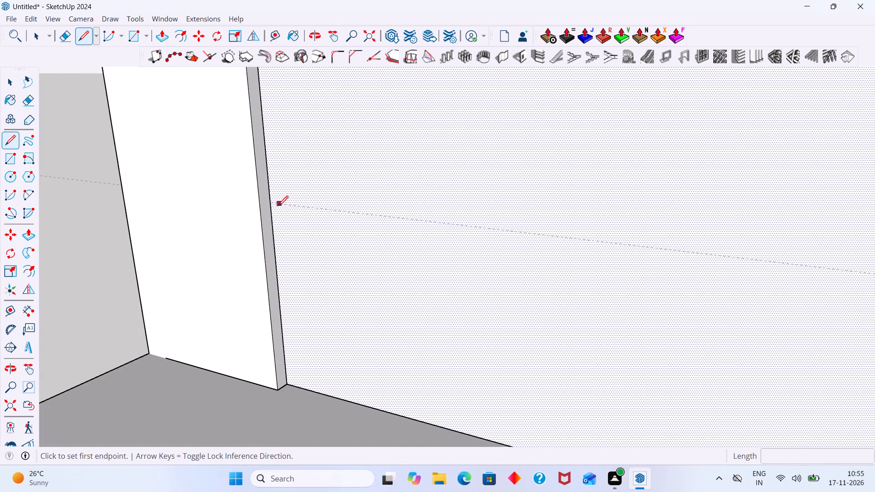
click(271, 204)
scroll(401, 229, down, 7)
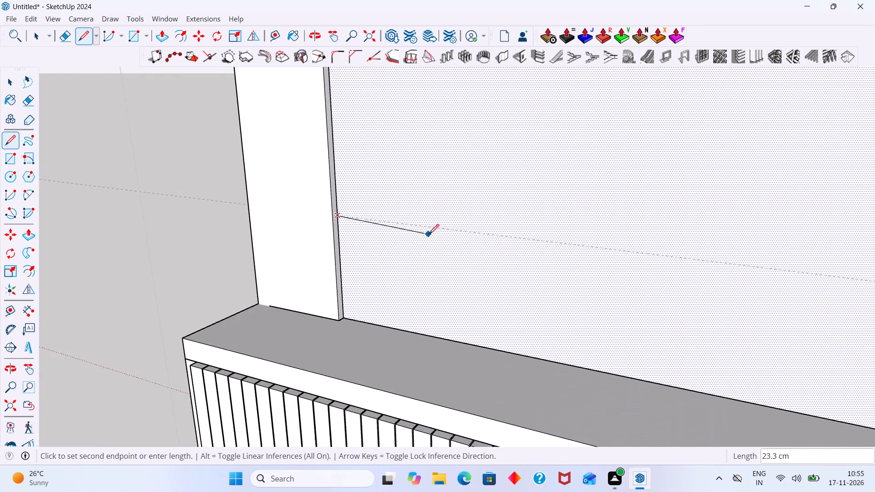
scroll(429, 234, down, 5)
shift+middle_drag(429, 232, 294, 205)
scroll(331, 207, down, 11)
middle_drag(479, 240, 388, 221)
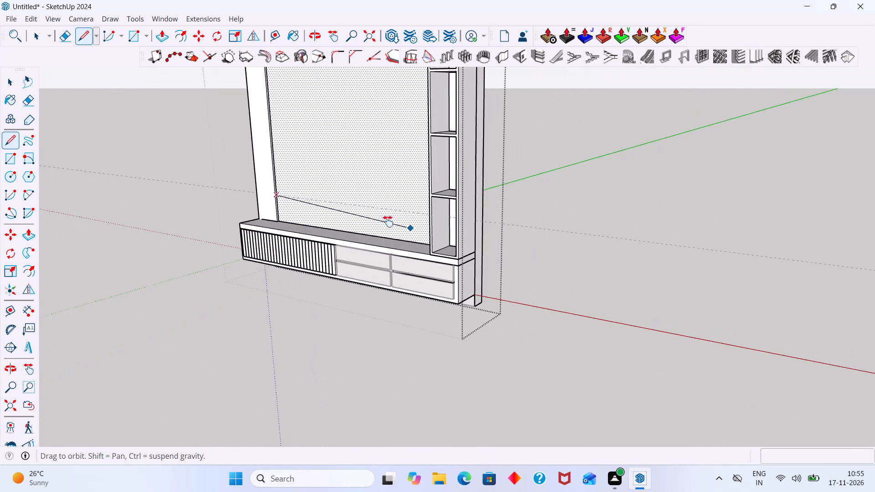
middle_drag(388, 221, 388, 220)
middle_drag(433, 220, 682, 210)
scroll(479, 208, up, 16)
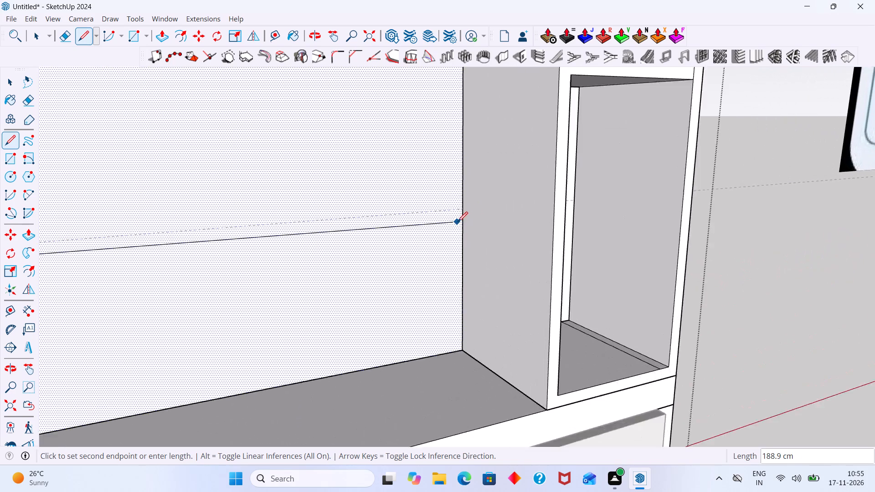
click(464, 207)
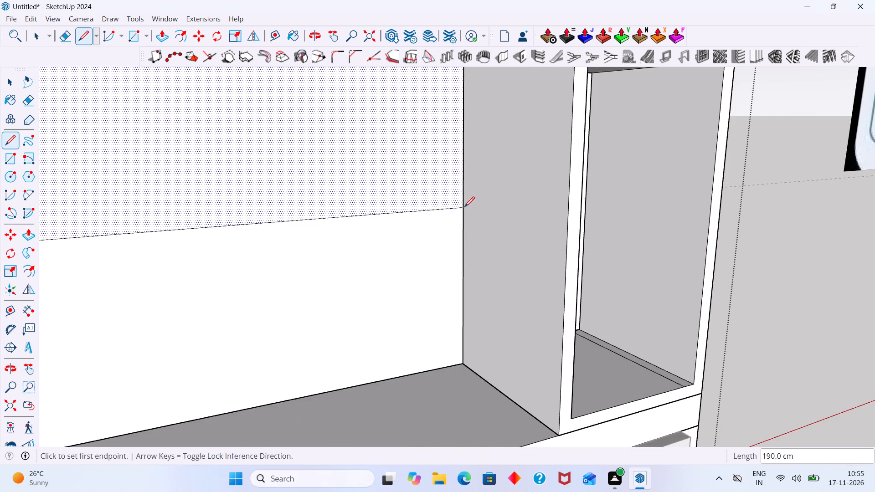
key(space)
Split the lower strip in half with a 25 cm vertical line from its top edge's midpoint to the cabinet top.
scroll(455, 224, down, 20)
scroll(455, 224, down, 3)
middle_drag(430, 283, 315, 322)
scroll(341, 266, up, 9)
click(362, 256)
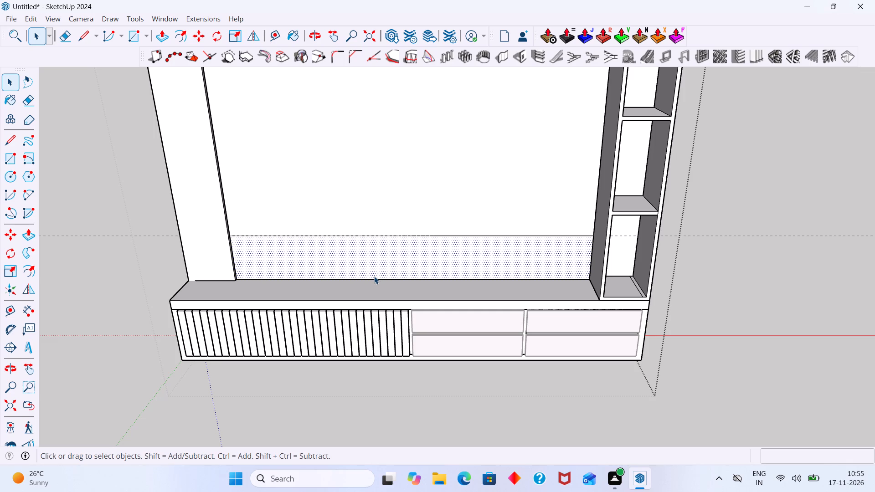
scroll(374, 276, down, 5)
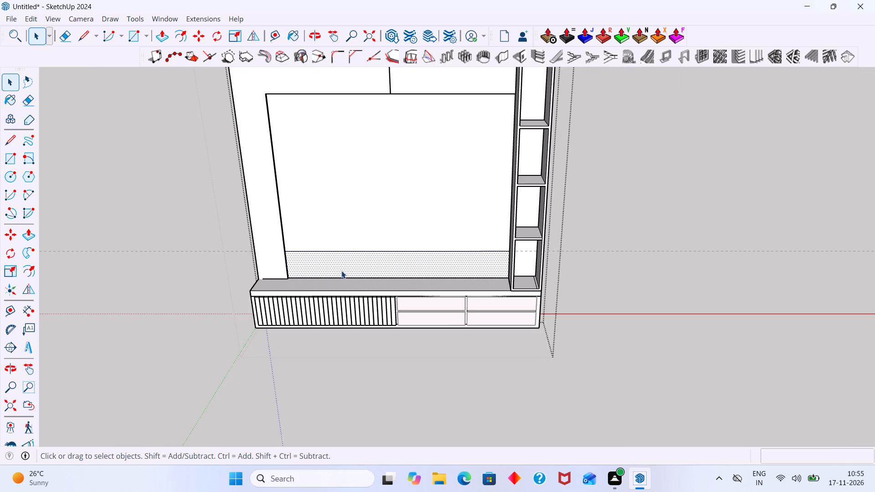
scroll(363, 265, down, 5)
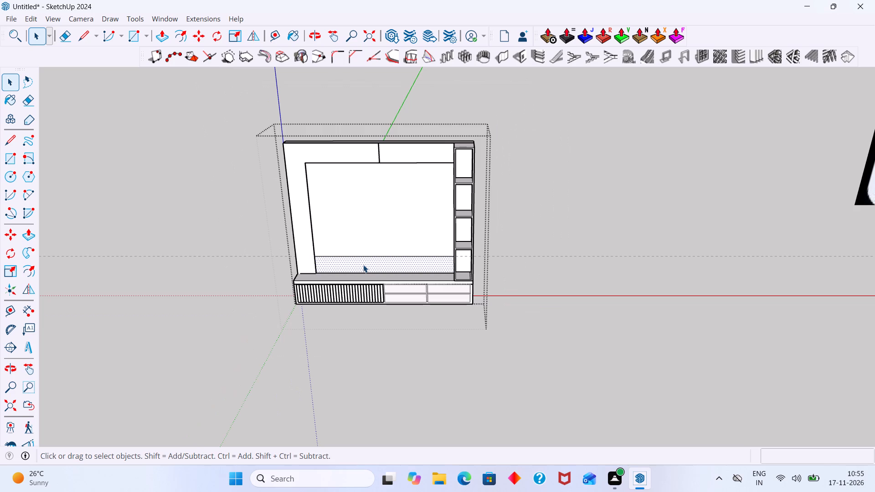
key(l)
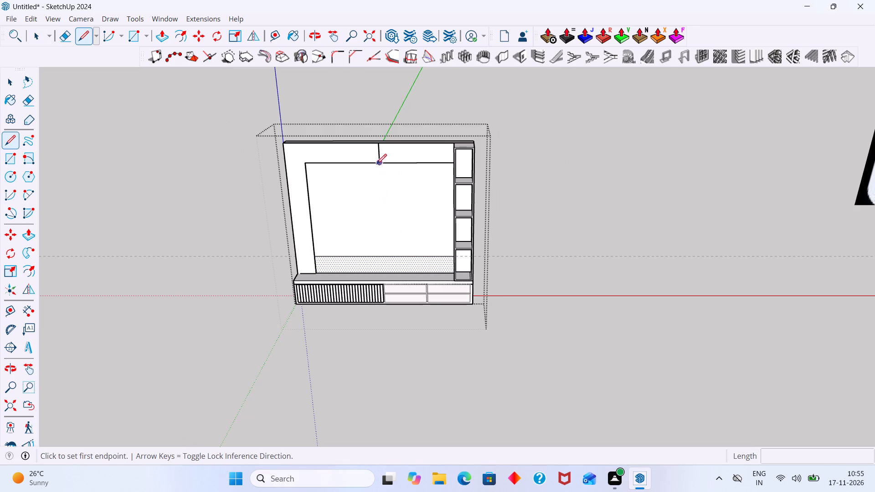
click(384, 256)
scroll(383, 277, up, 15)
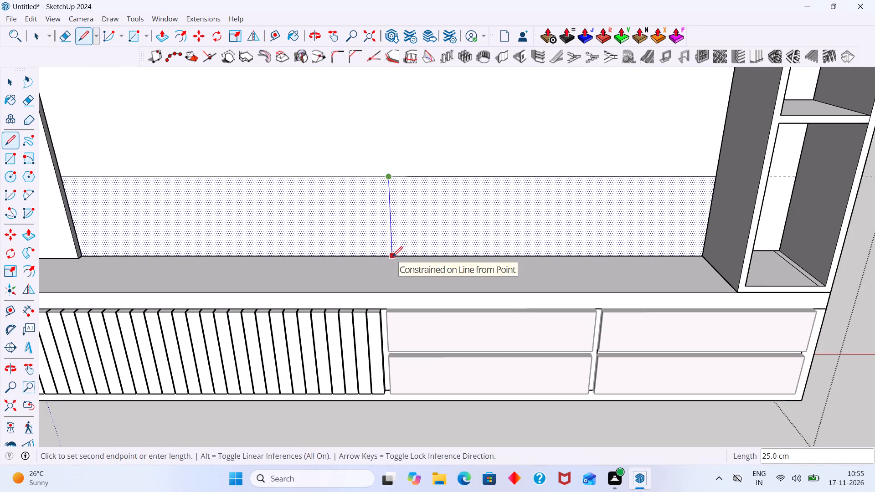
click(391, 256)
key(space)
Make a group from the half of the lower strip above the louvred cabinet front, including its bounding edges.
double_click(359, 236)
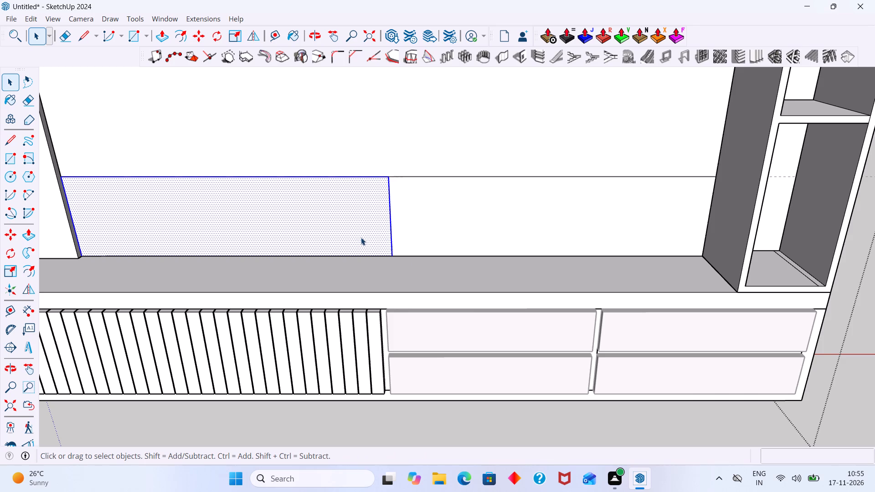
right_click(361, 238)
click(423, 107)
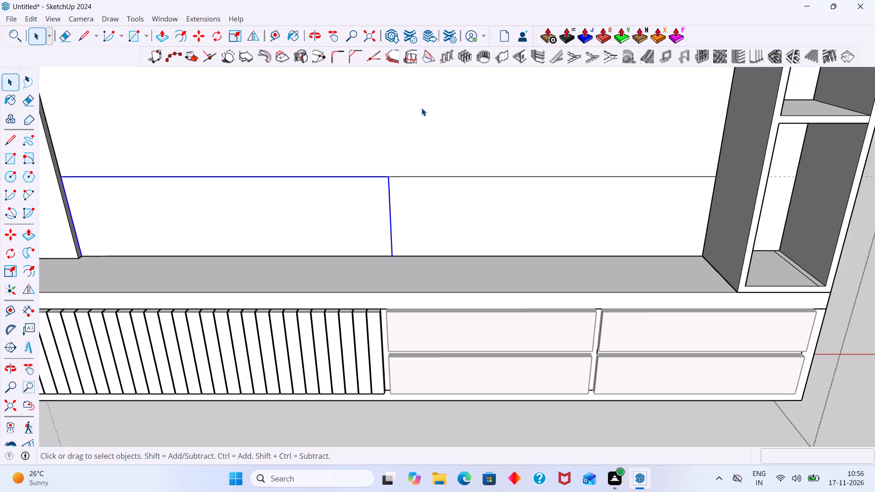
Open the new half-strip group for editing and select its face.
double_click(372, 209)
click(371, 213)
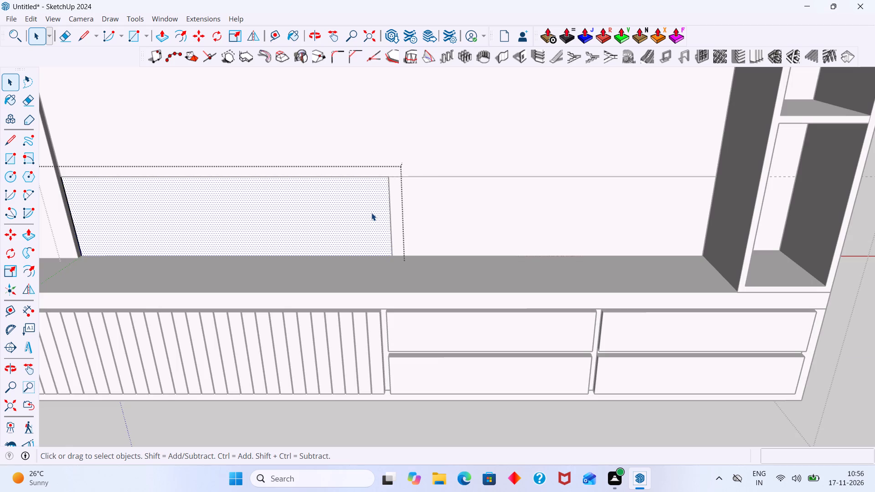
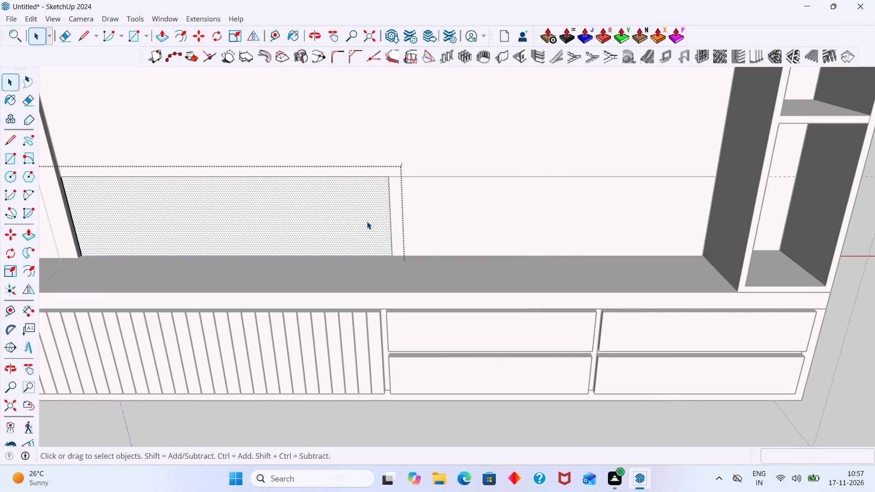
Extrude the selected half-strip face above the louvred cabinet front by 18 mm and close its group.
scroll(365, 222, down, 7)
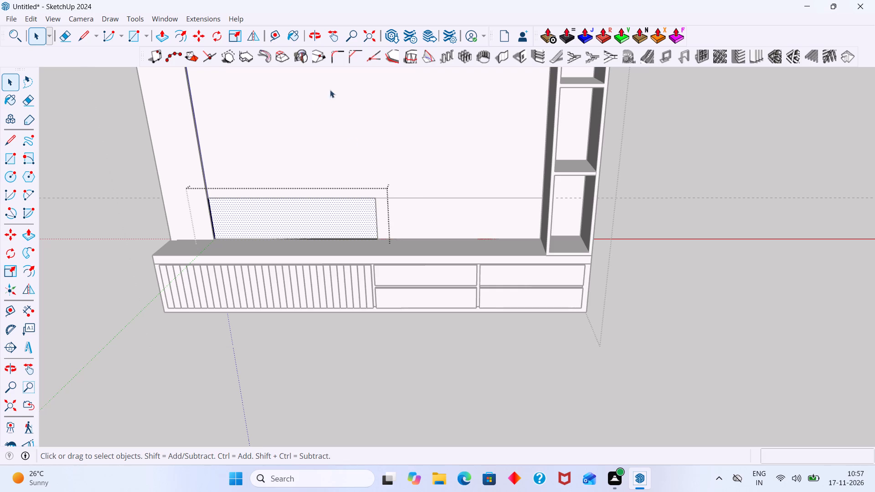
key(p)
click(360, 220)
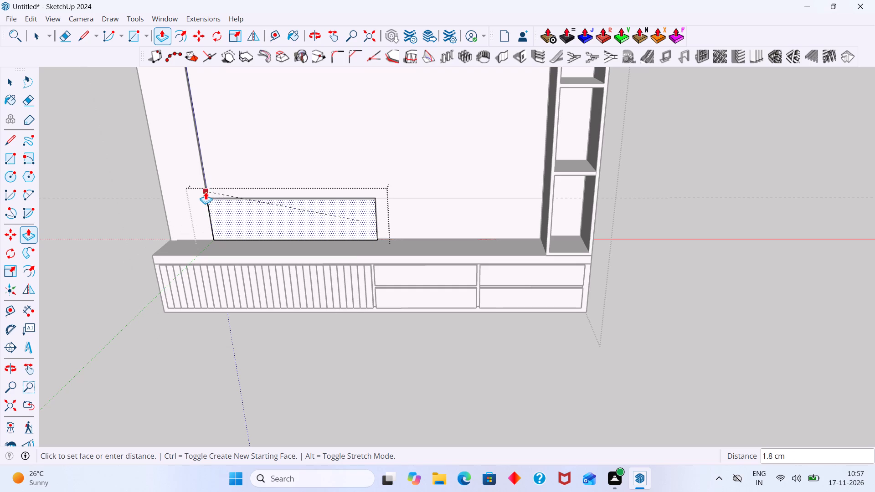
click(171, 241)
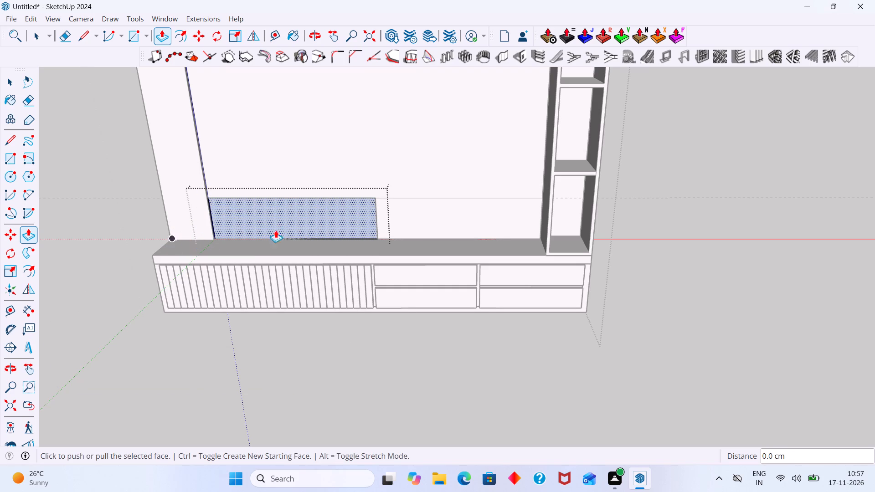
key(ctrl+z)
click(315, 223)
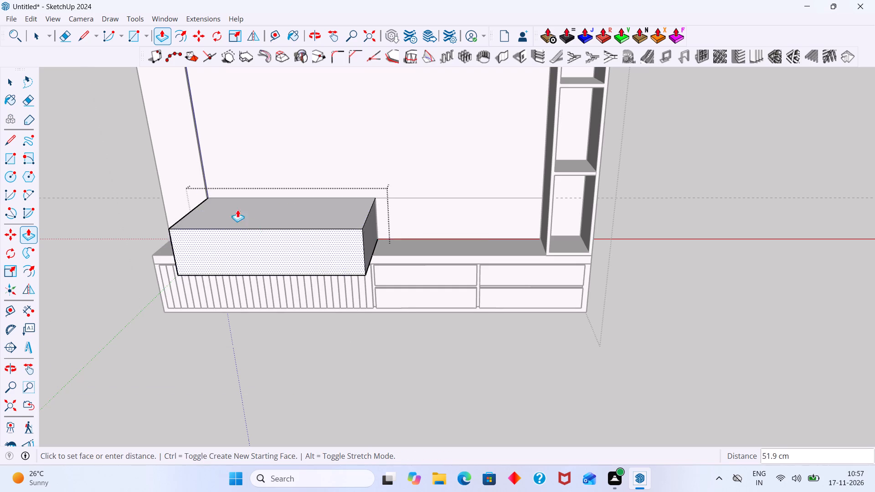
text(18mm)
key(Return)
key(space)
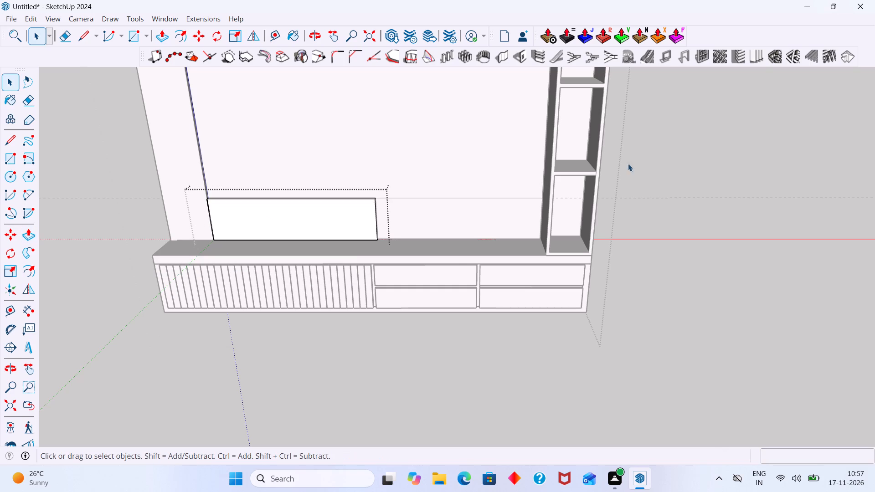
click(682, 134)
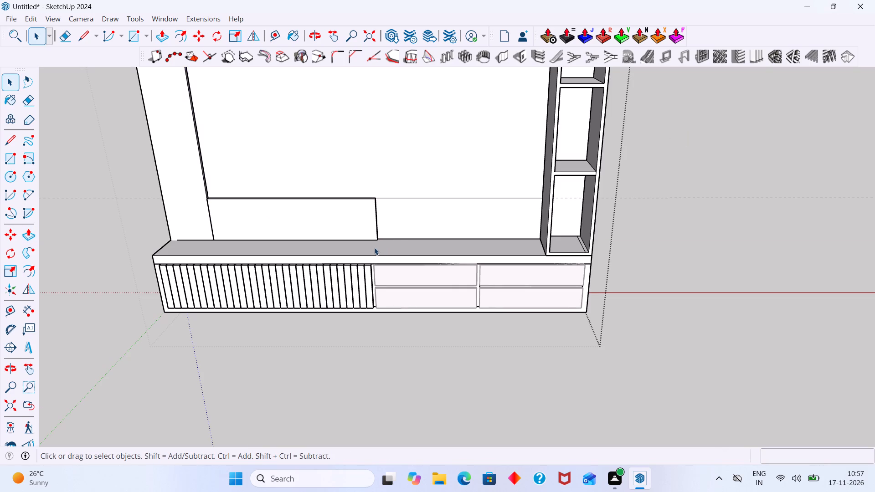
Make a group from the other half of the lower strip, above the drawers, including its bounding edges.
middle_drag(365, 228, 296, 210)
scroll(362, 207, up, 7)
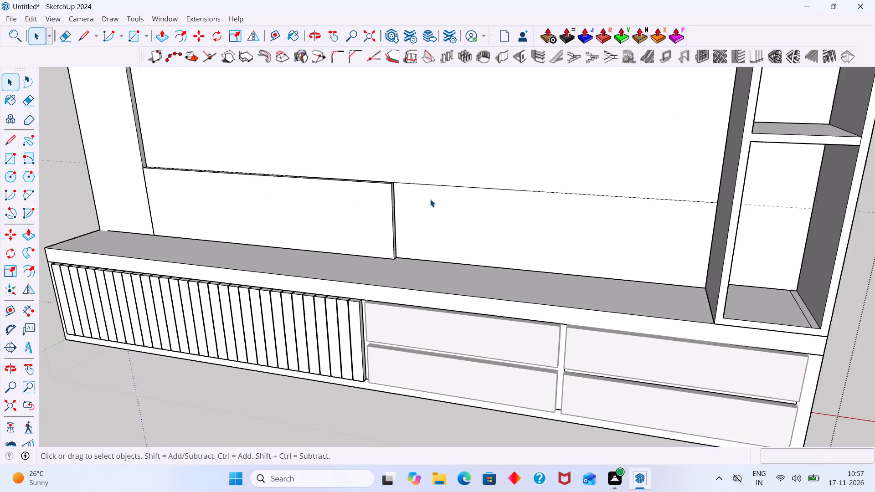
scroll(430, 199, up, 6)
double_click(417, 226)
right_click(417, 231)
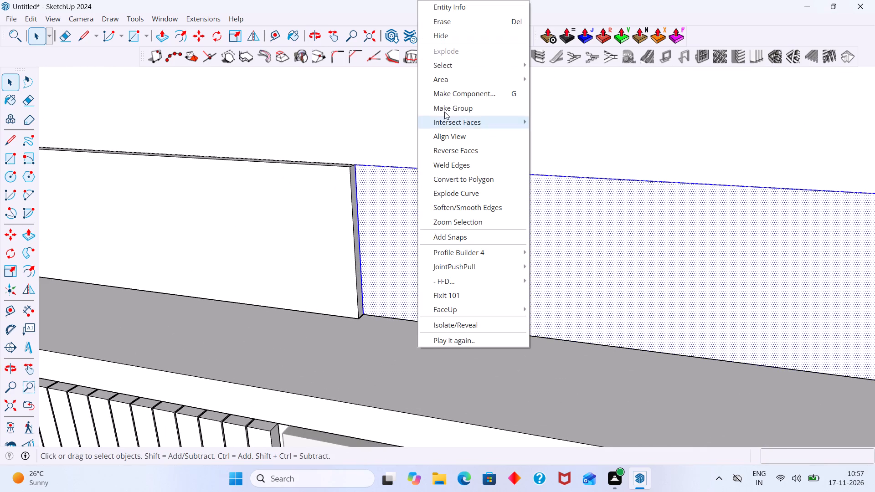
scroll(393, 176, down, 3)
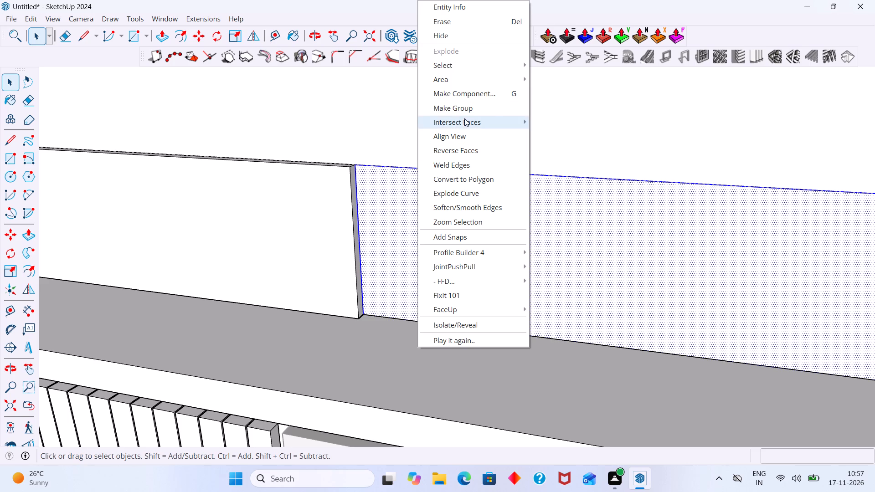
click(458, 110)
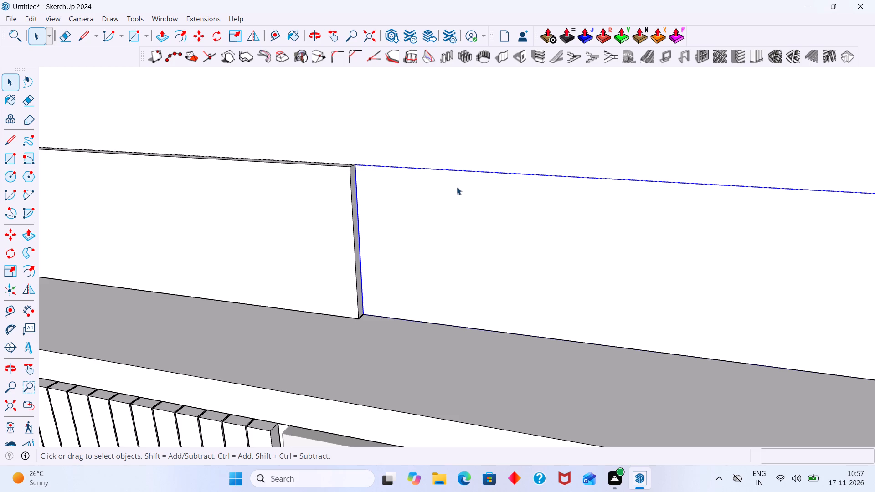
Inside the new half-strip group above the drawers, extrude the face 18 mm and close all open groups.
scroll(453, 193, down, 11)
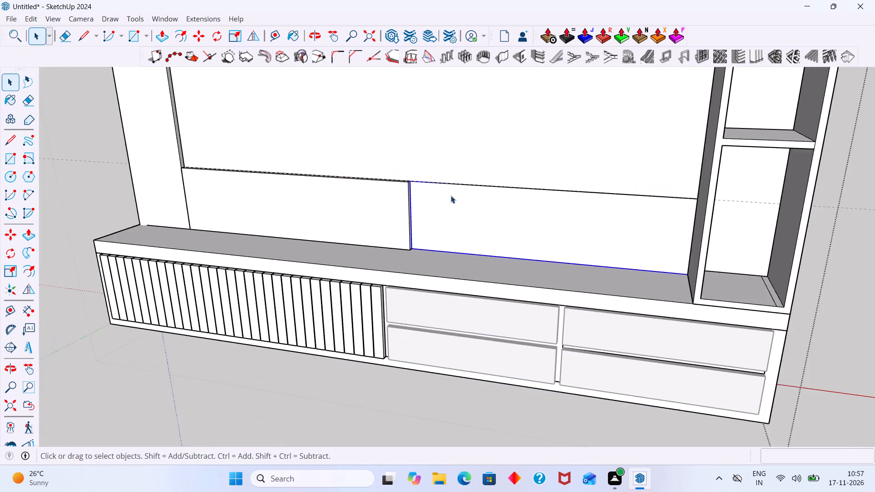
scroll(451, 195, down, 5)
middle_drag(547, 206, 587, 202)
scroll(519, 225, up, 4)
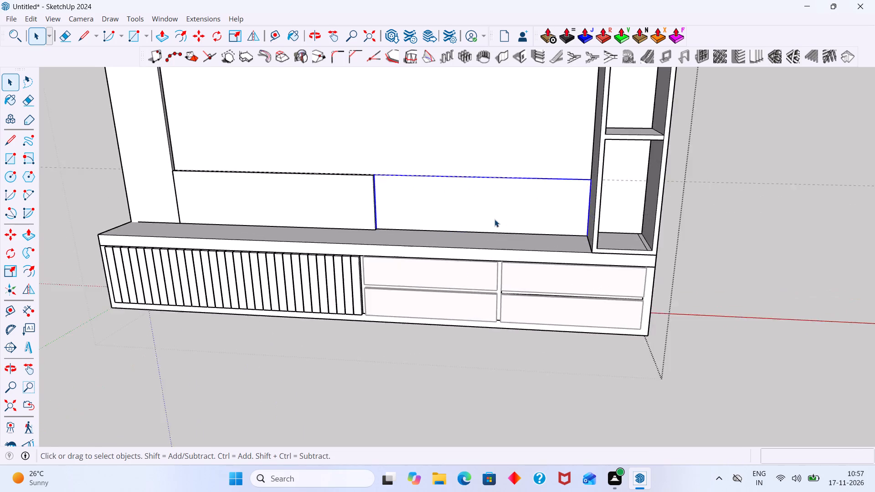
scroll(494, 219, up, 2)
right_click(494, 204)
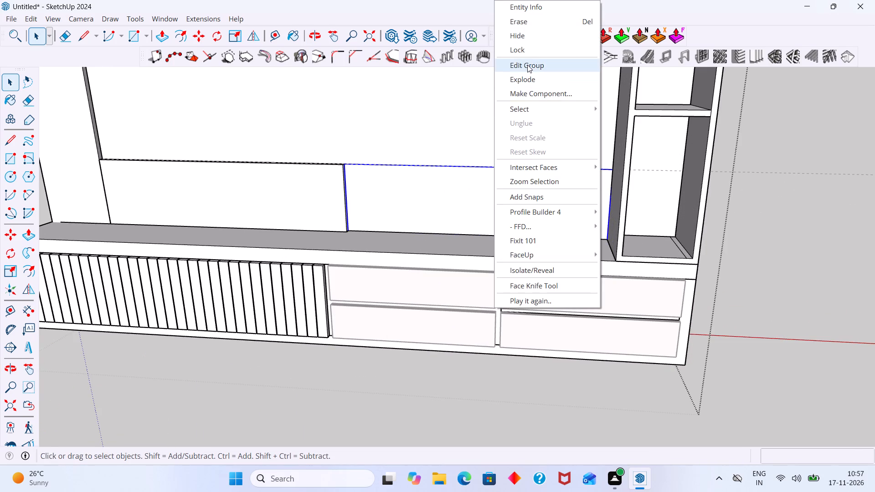
click(470, 223)
double_click(465, 215)
click(469, 210)
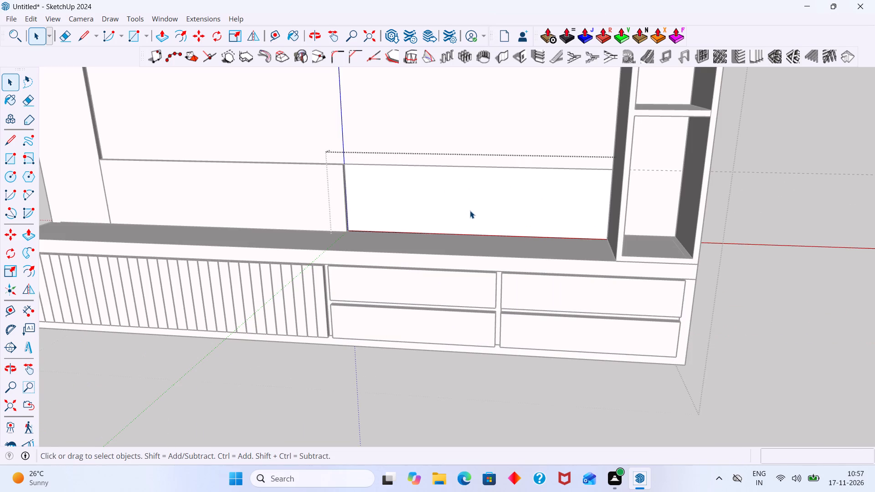
right_click(470, 210)
double_click(422, 194)
double_click(427, 192)
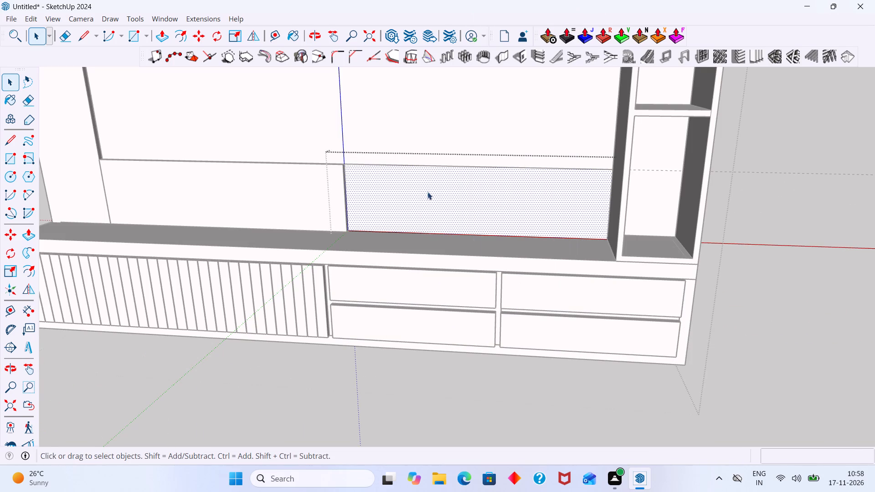
key(p)
click(438, 186)
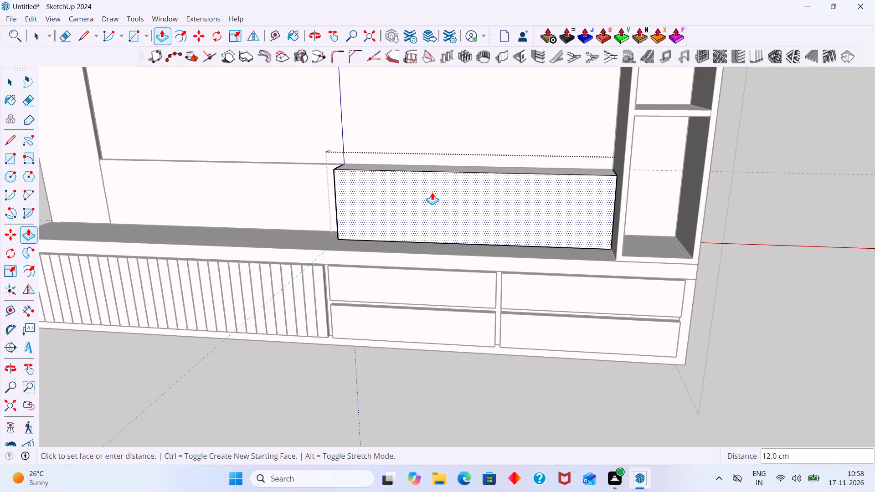
text(18)
text(mm)
key(Return)
key(space)
click(803, 136)
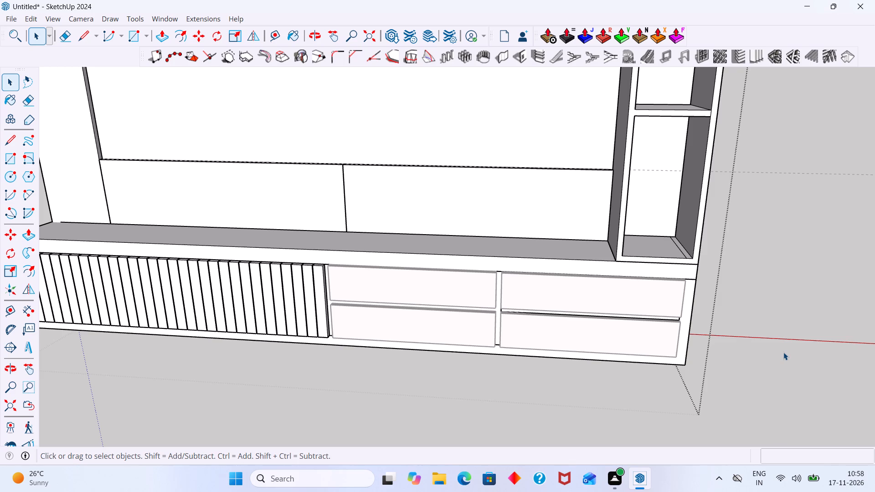
click(755, 153)
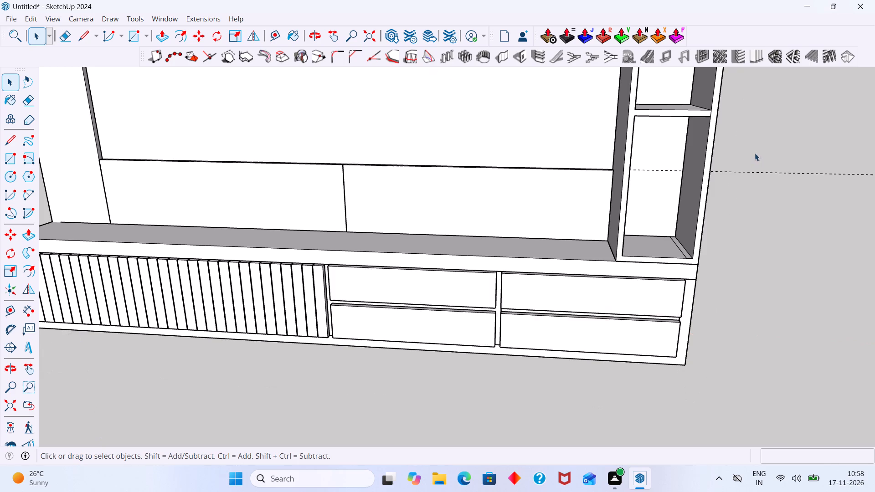
Create vertical louvres on the front of the L-shaped panel's face: depth 1.8 cm, thickness 5.1 cm, spacing 6.3 cm, angle 0; close its group.
scroll(751, 174, down, 8)
middle_drag(731, 252, 801, 245)
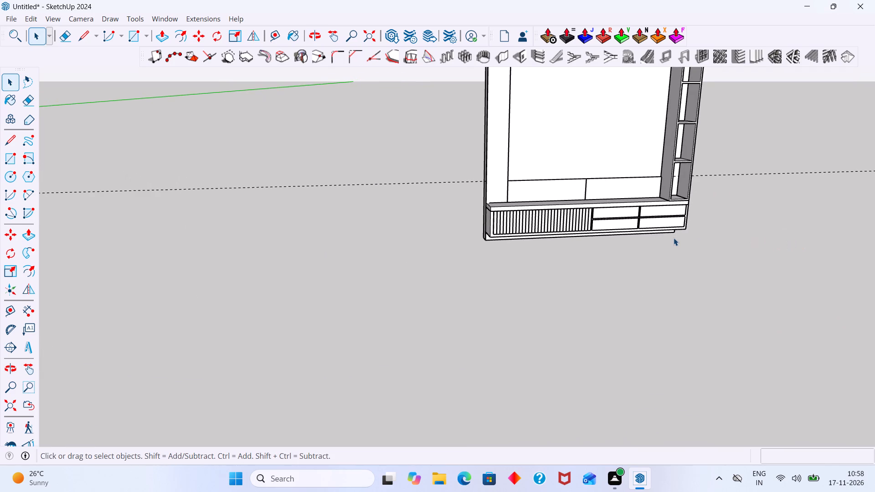
shift+middle_drag(638, 252, 602, 273)
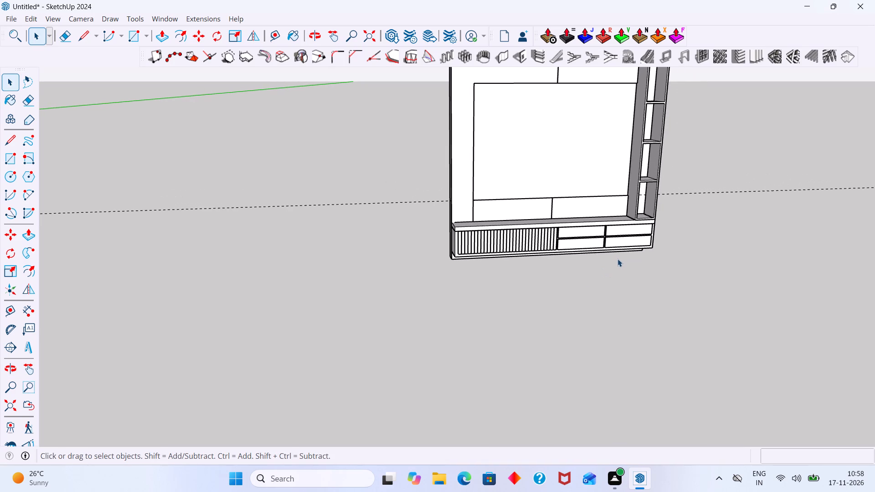
scroll(477, 192, up, 5)
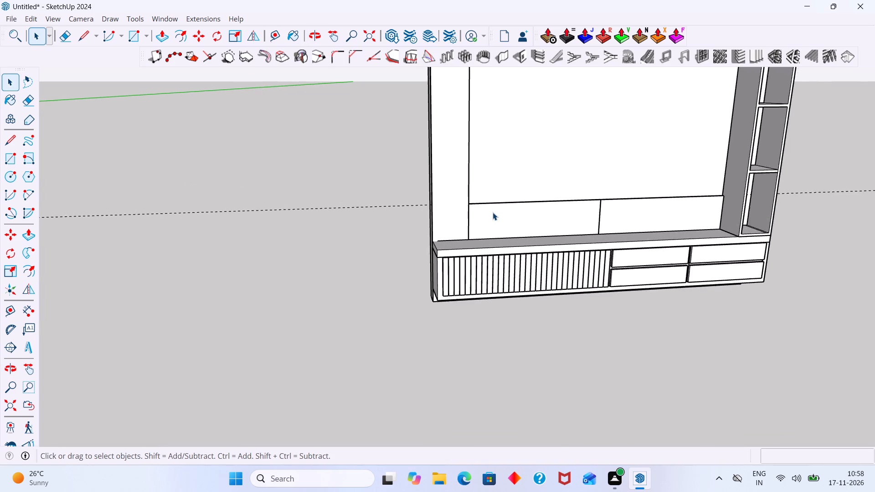
scroll(493, 212, up, 4)
scroll(492, 213, down, 11)
shift+middle_drag(499, 206, 504, 302)
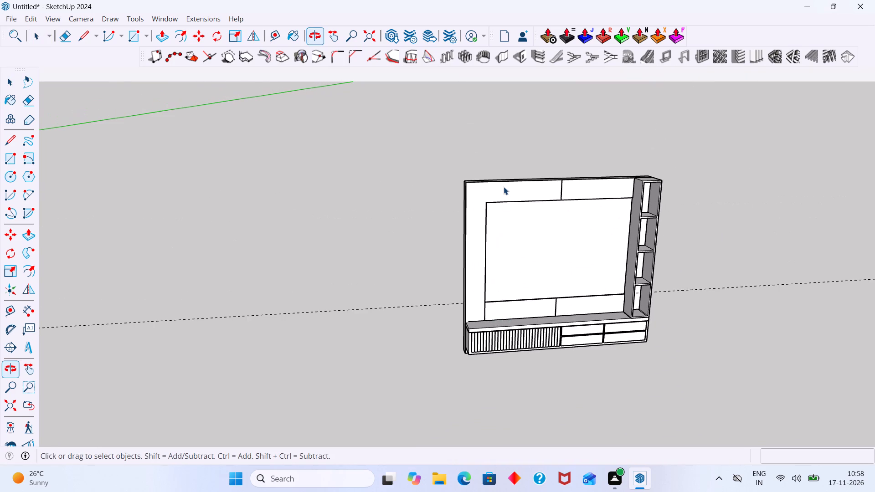
scroll(504, 187, up, 4)
double_click(535, 195)
click(535, 198)
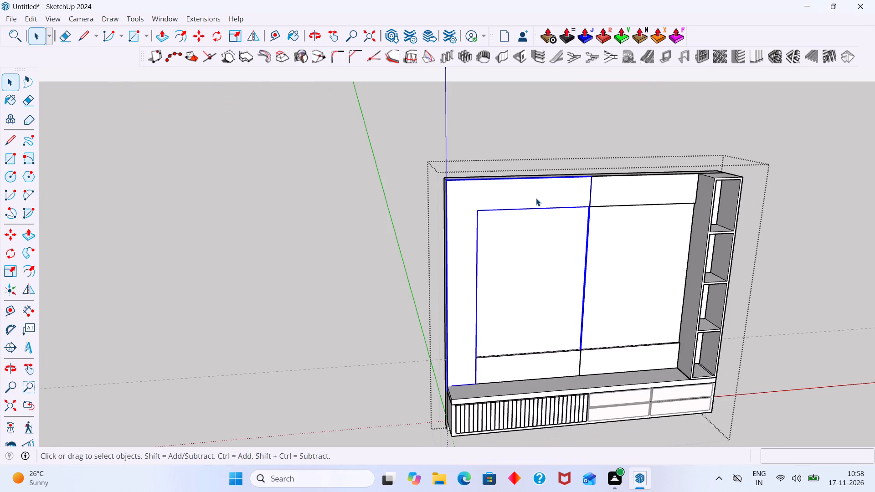
click(535, 195)
double_click(535, 195)
click(541, 195)
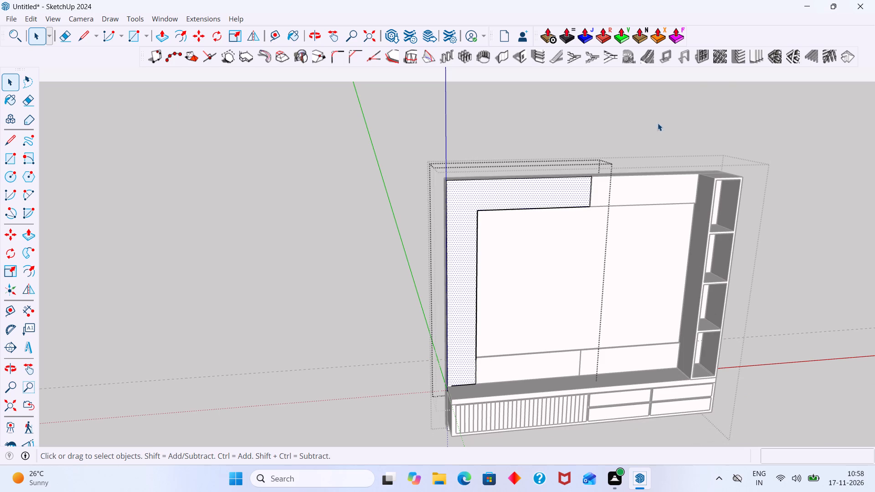
click(761, 57)
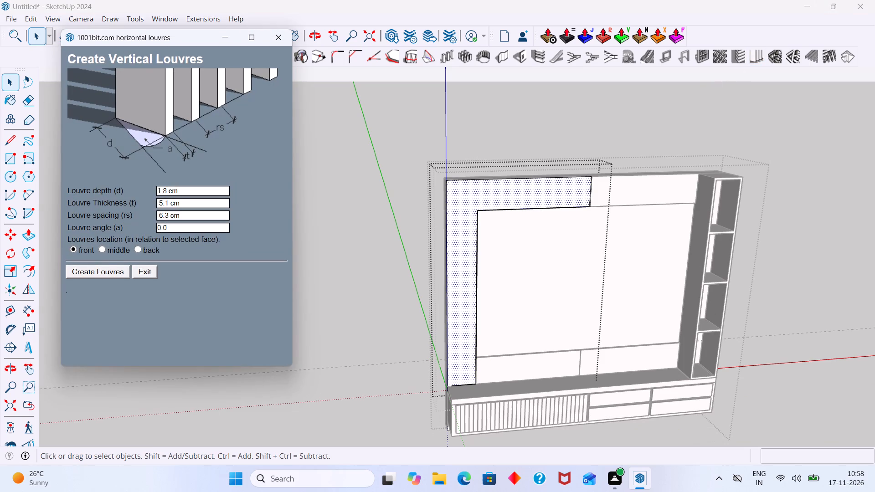
click(86, 274)
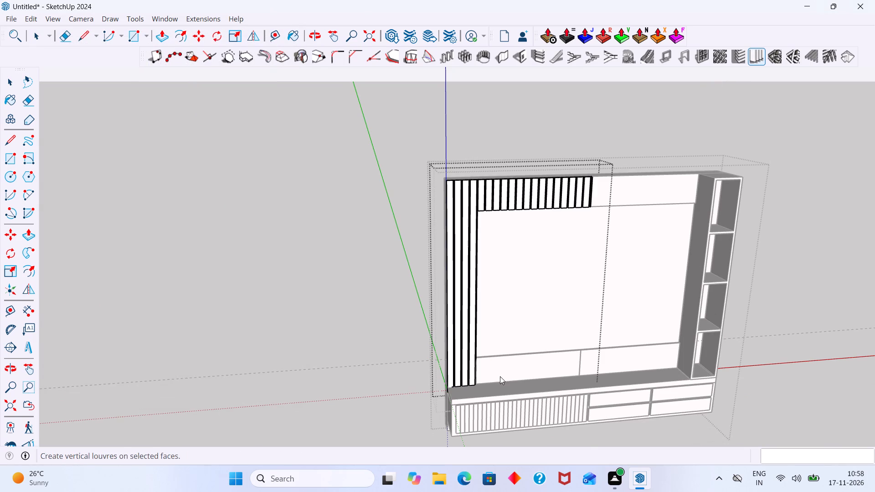
scroll(499, 376, up, 4)
middle_drag(499, 376, 464, 364)
scroll(468, 361, down, 10)
click(723, 277)
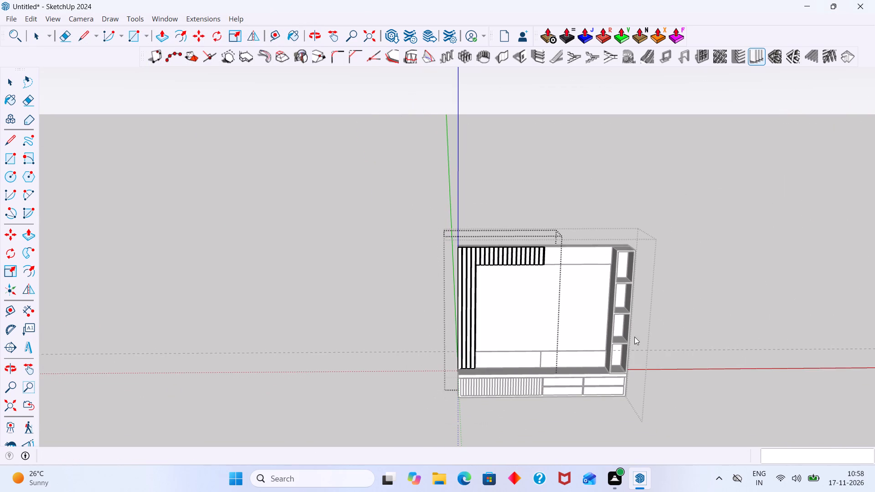
click(732, 277)
key(Escape)
key(Escape)
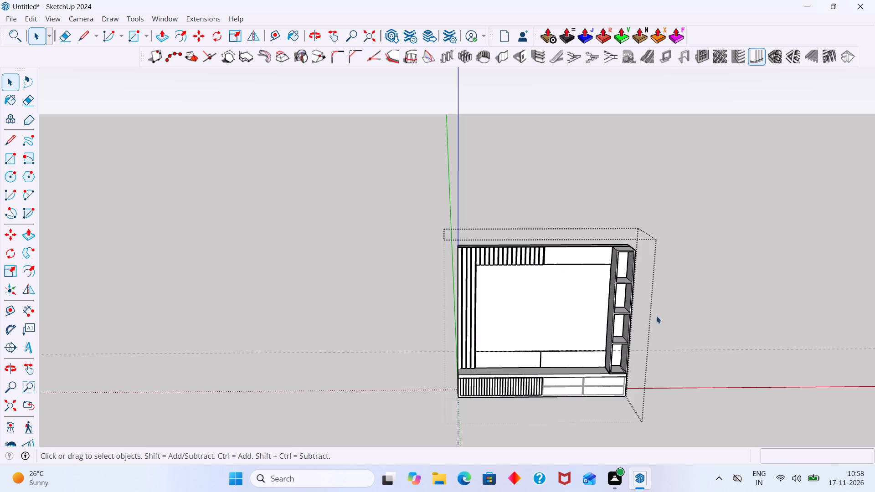
Create matching front vertical louvres, 1.8 cm deep, 5.1 cm thick, spaced 6.3 cm, on the half-strip above the louvred cabinet; close its group.
scroll(469, 382, up, 10)
click(497, 325)
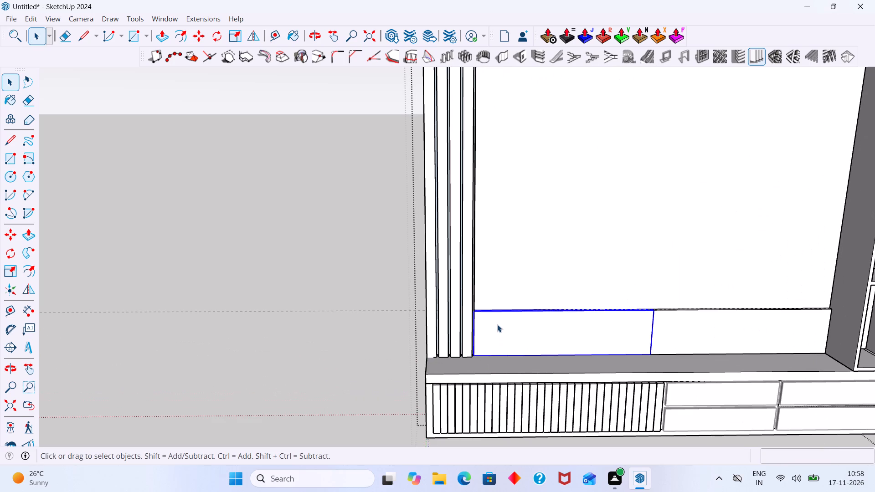
click(498, 324)
double_click(501, 325)
click(507, 330)
double_click(507, 330)
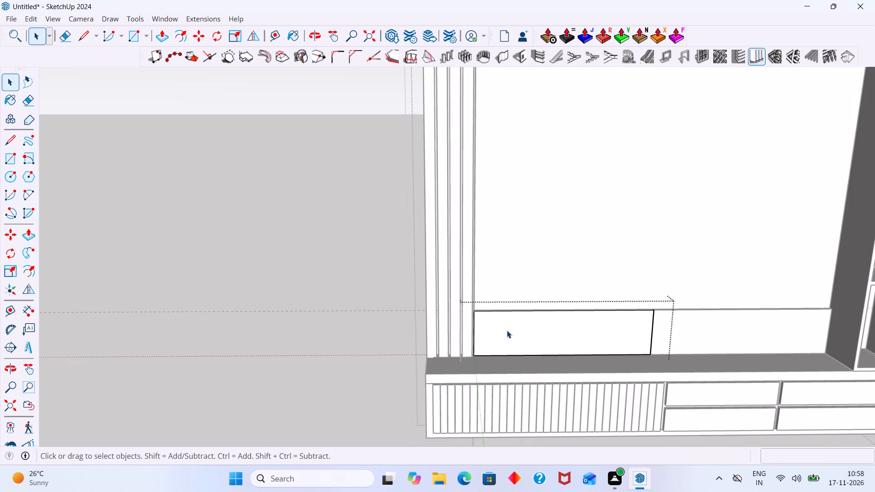
click(511, 335)
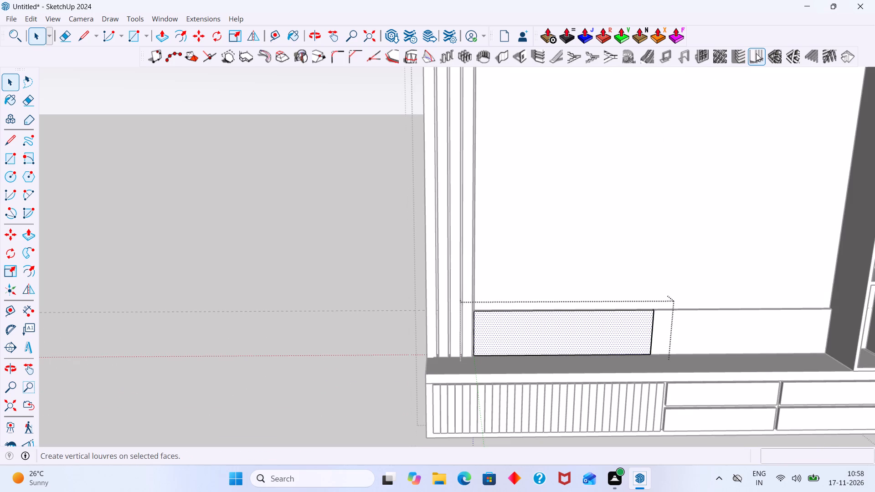
click(756, 53)
click(99, 268)
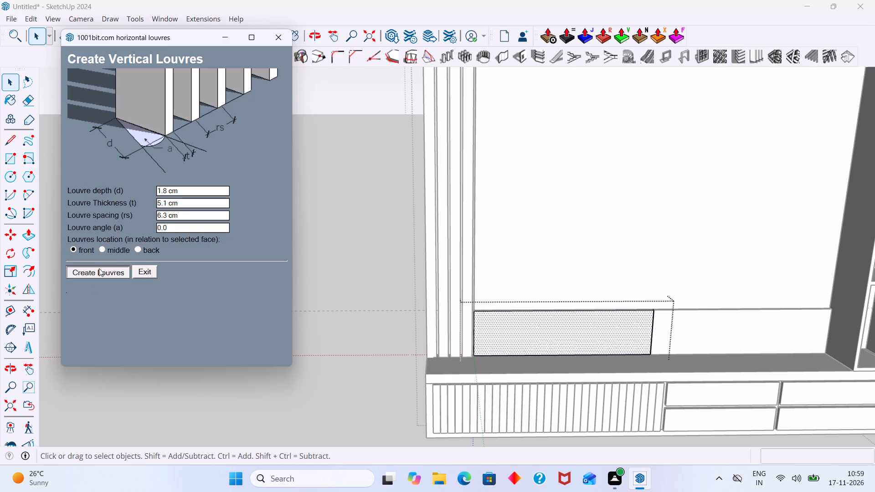
scroll(270, 302, down, 11)
key(space)
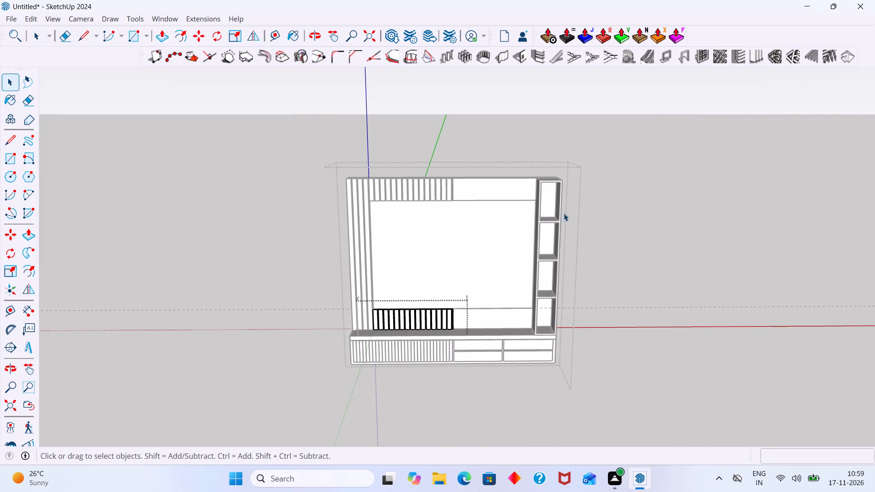
click(612, 186)
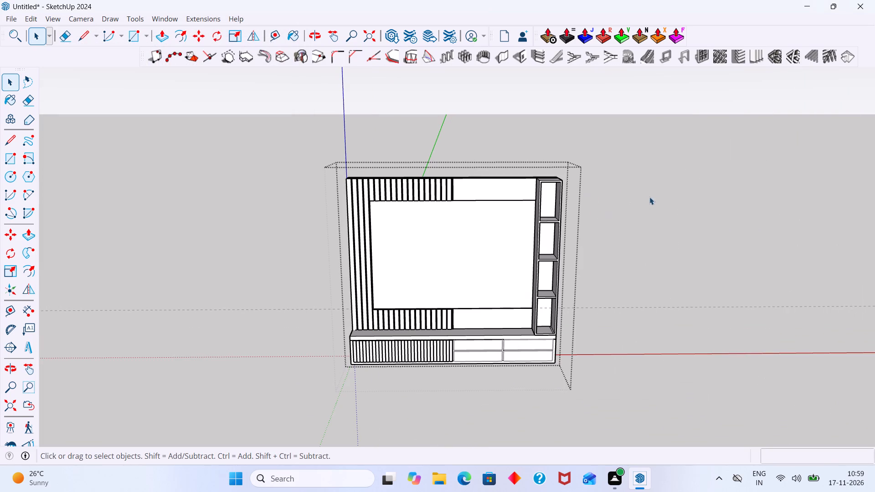
middle_drag(577, 289, 734, 251)
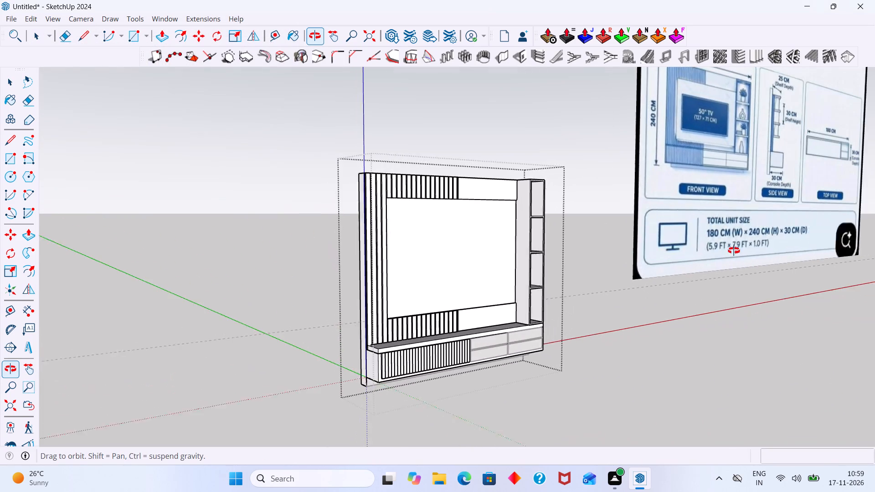
Make a group from the large central TV panel face, including its bounding edges.
middle_drag(734, 251, 746, 251)
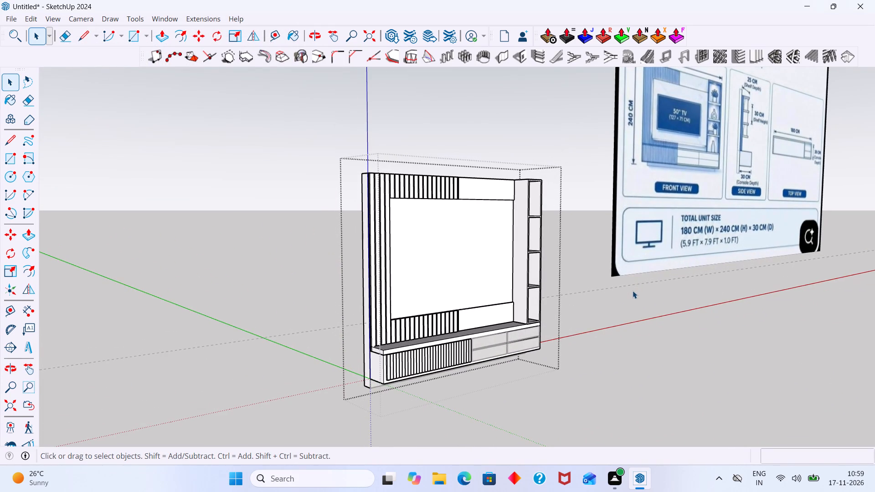
scroll(401, 274, up, 9)
middle_drag(399, 161, 352, 191)
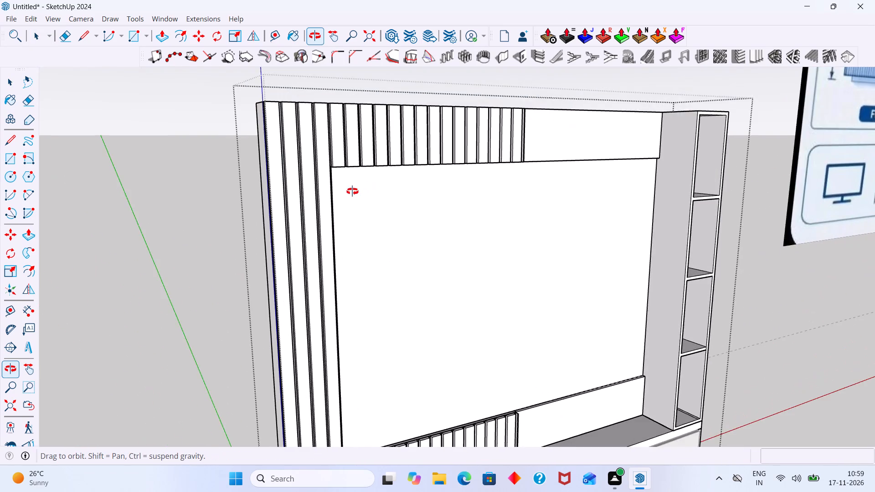
middle_drag(352, 191, 388, 157)
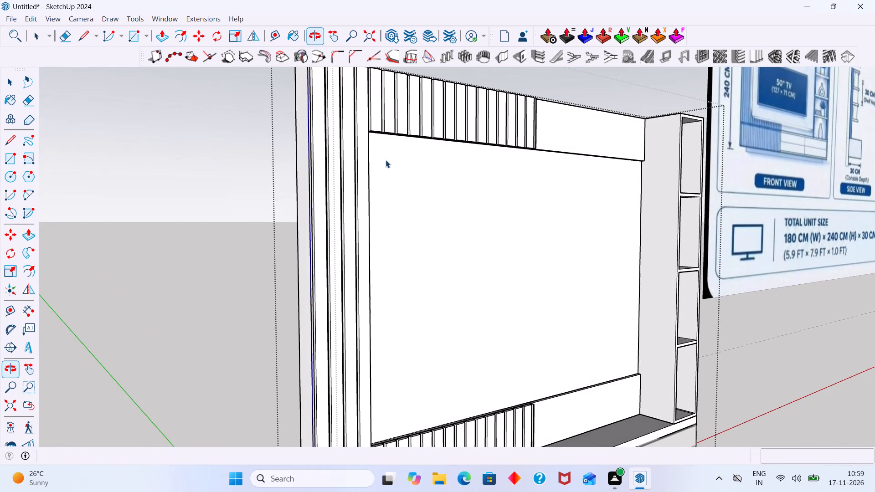
double_click(386, 160)
right_click(406, 174)
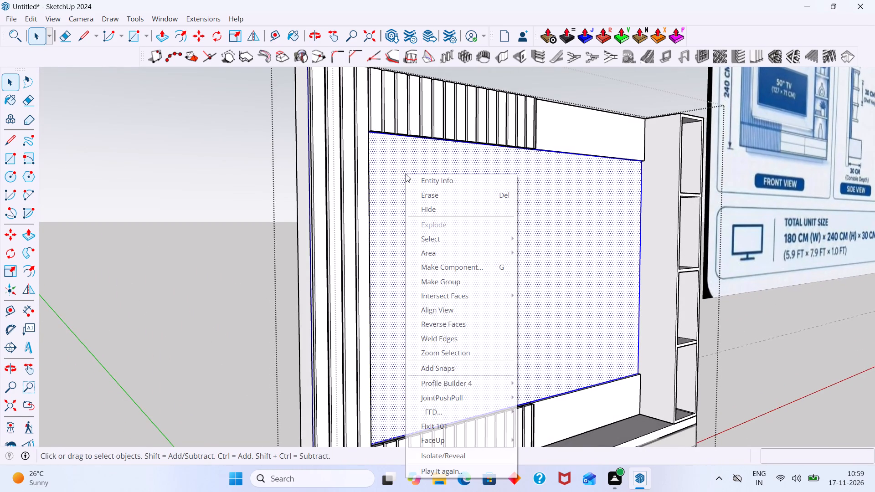
click(431, 282)
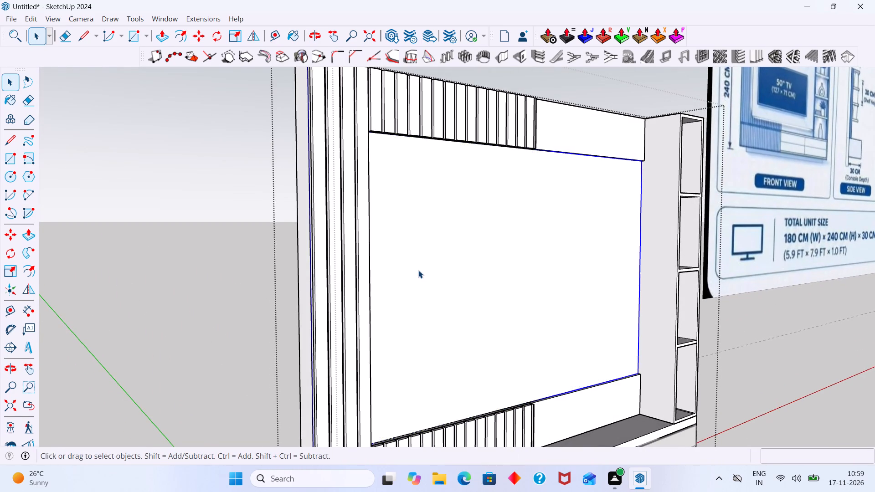
Inside the new central TV panel group, extrude the face 36 mm and close the group.
double_click(415, 267)
click(421, 271)
key(p)
click(422, 271)
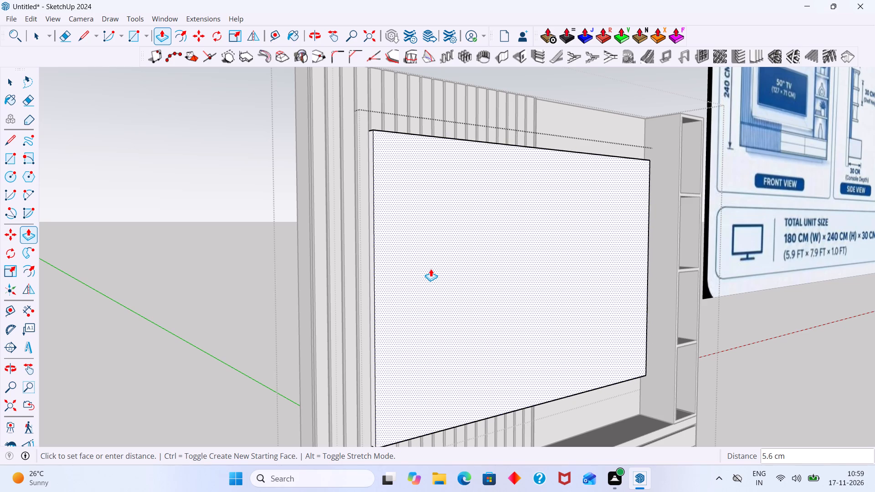
text(36mm)
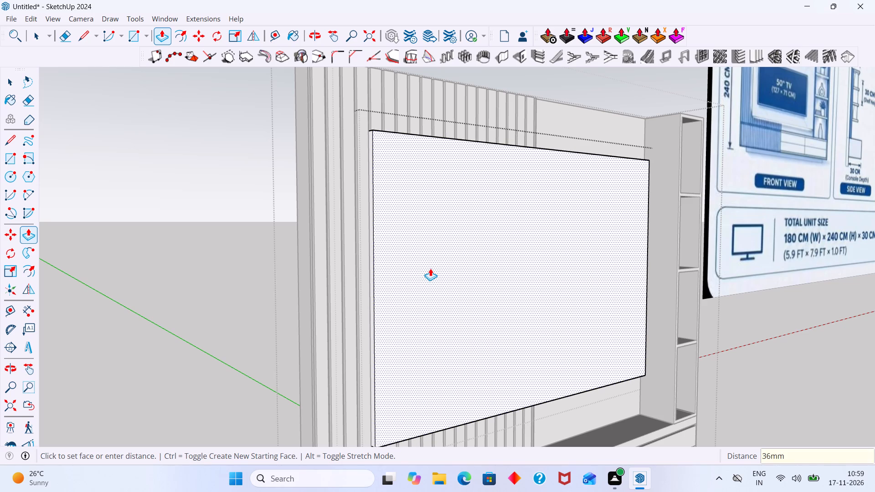
key(Return)
key(space)
click(229, 286)
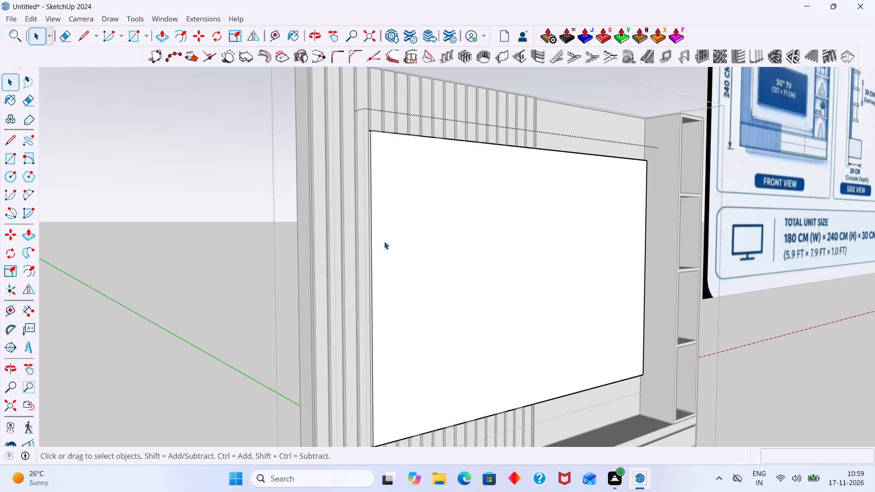
Examine how far the central TV panel projects relative to the surrounding louvres, from above and from the front.
scroll(391, 116, up, 5)
middle_drag(371, 144, 437, 252)
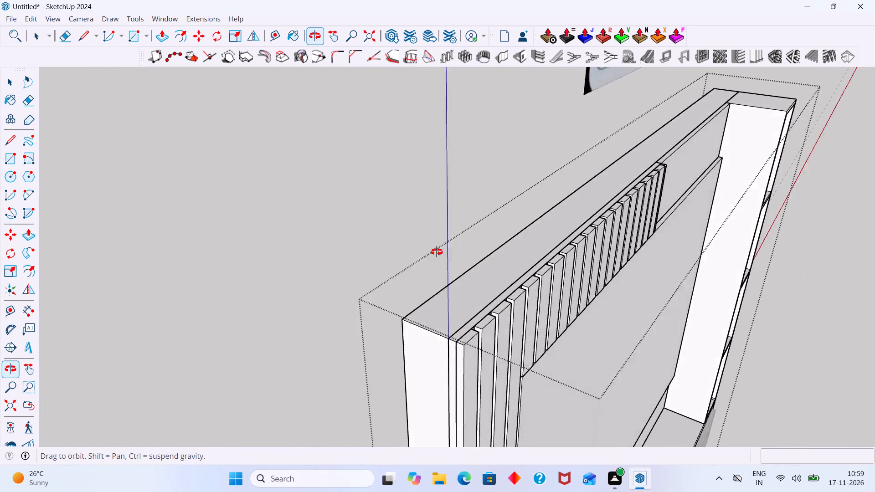
middle_drag(437, 252, 401, 249)
scroll(401, 249, up, 1)
scroll(485, 327, down, 2)
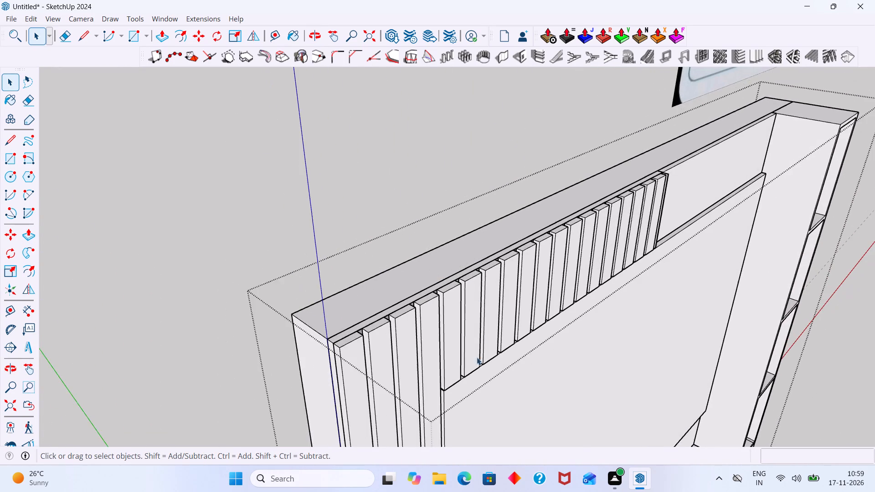
middle_drag(459, 368, 394, 316)
scroll(405, 325, down, 1)
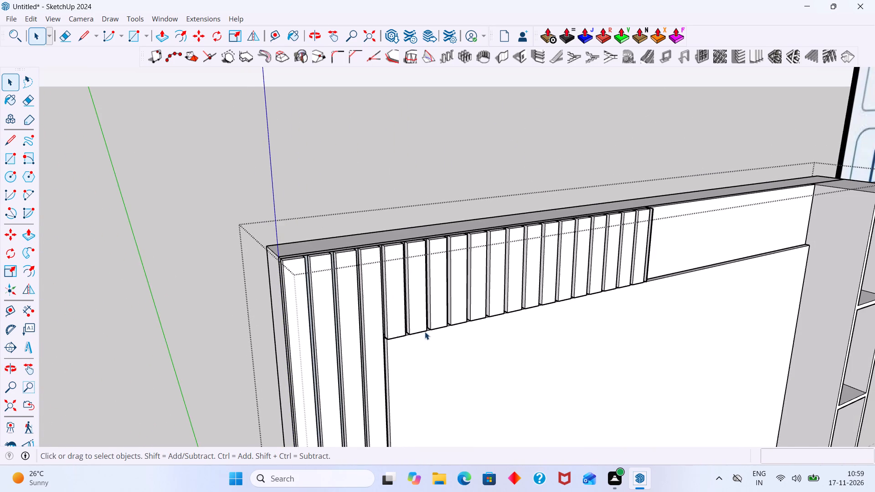
middle_drag(425, 332, 380, 261)
scroll(434, 297, down, 6)
shift+middle_drag(476, 328, 450, 235)
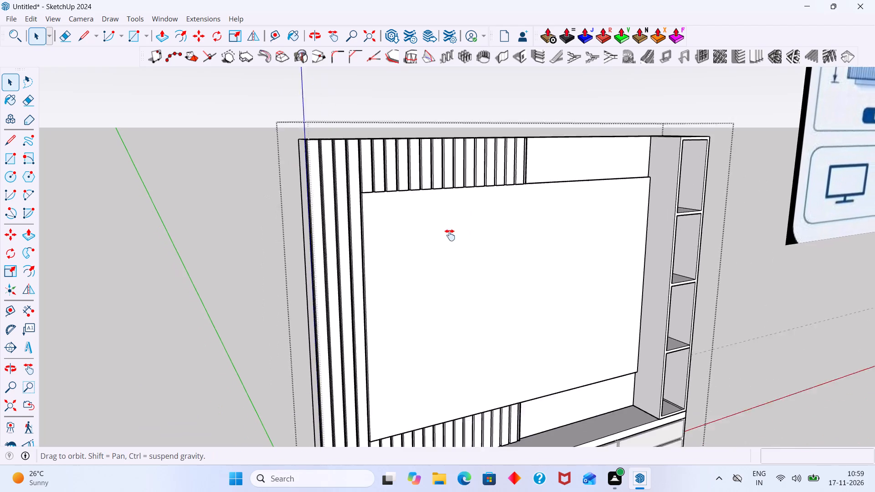
shift+middle_drag(450, 235, 439, 211)
scroll(449, 227, down, 4)
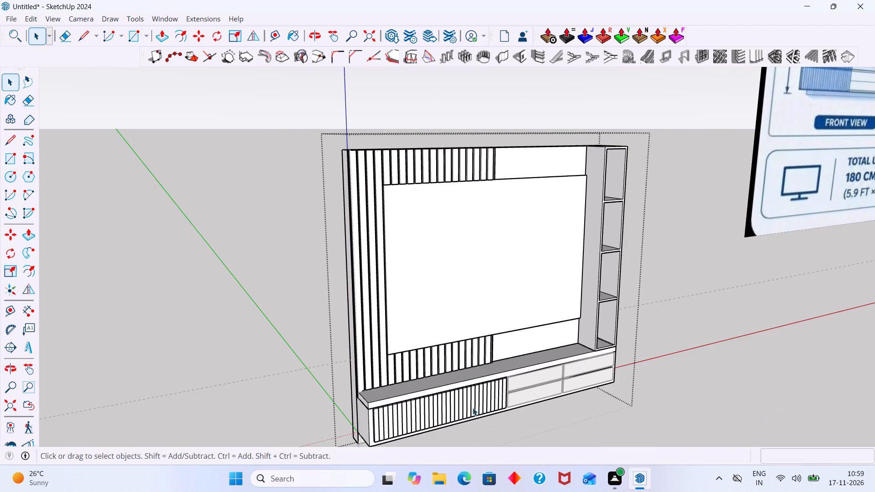
Save the model in the Documents folder as "modern tv unit" in SketchUp Models (*.skp) format.
click(15, 17)
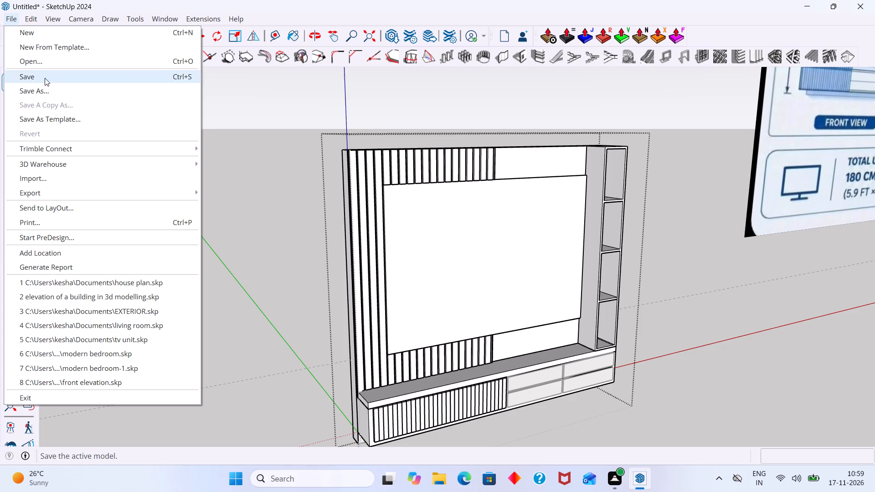
click(45, 79)
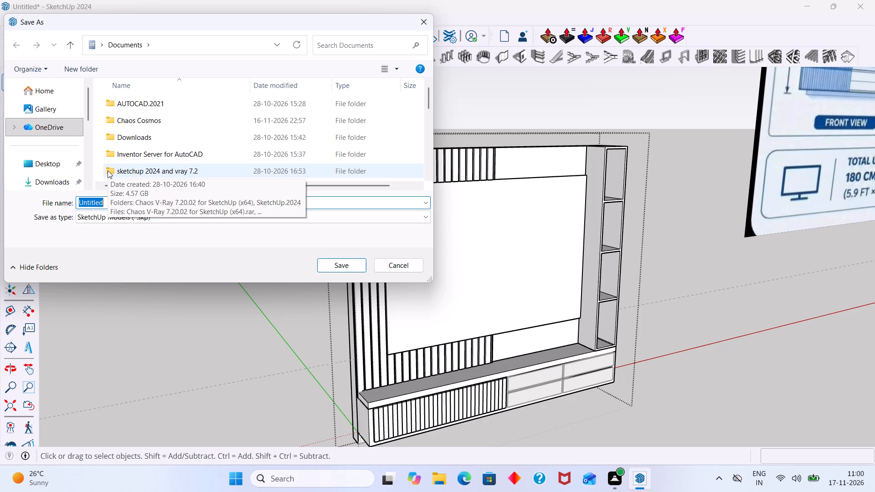
click(130, 282)
scroll(59, 181, down, 2)
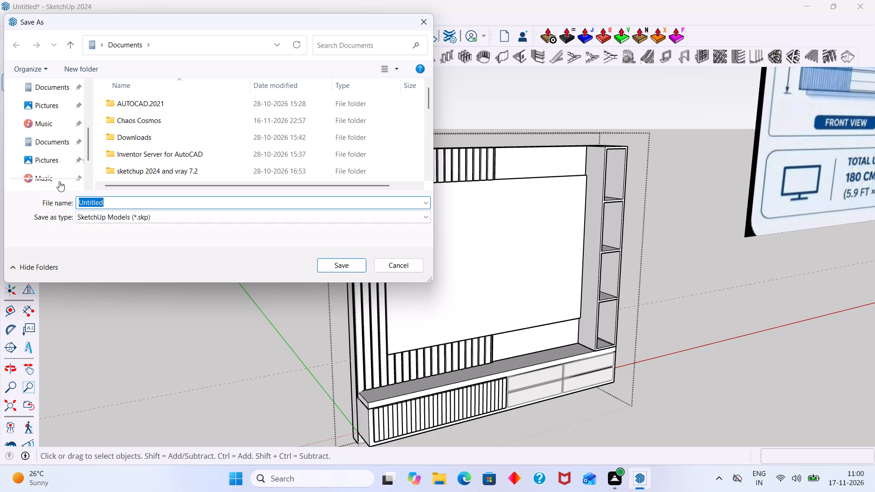
scroll(58, 92, up, 2)
scroll(60, 98, down, 2)
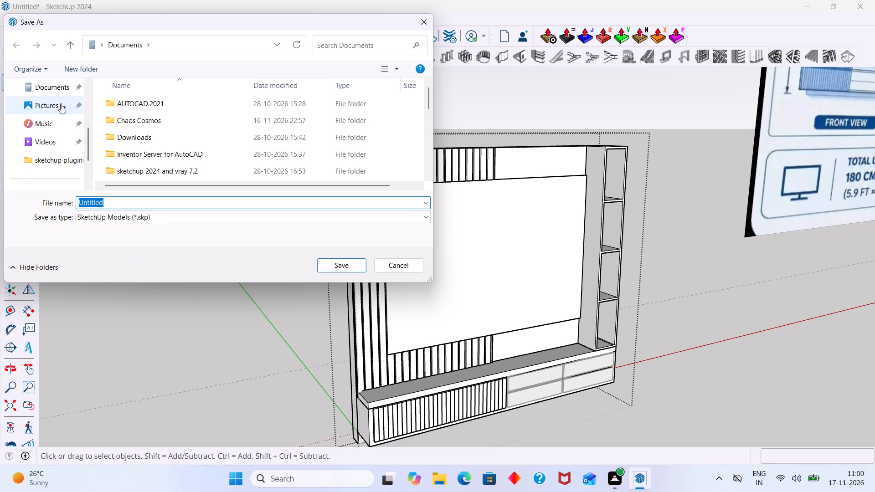
scroll(61, 103, up, 1)
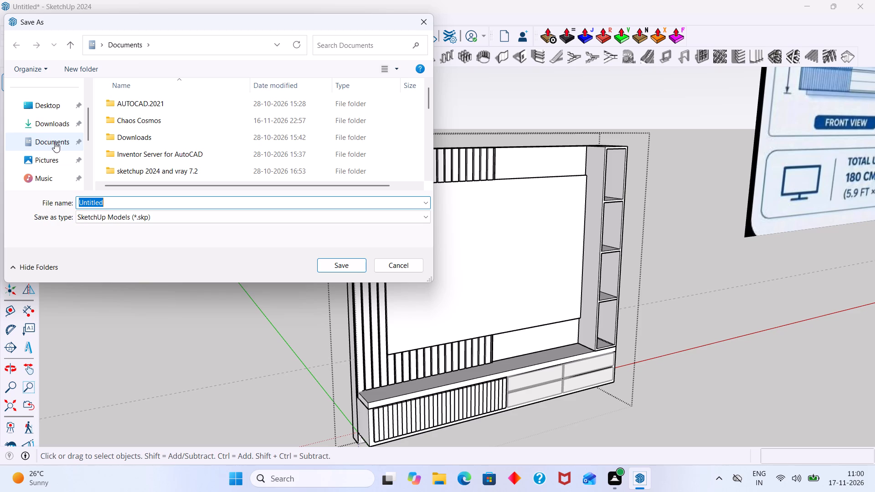
click(54, 143)
click(104, 206)
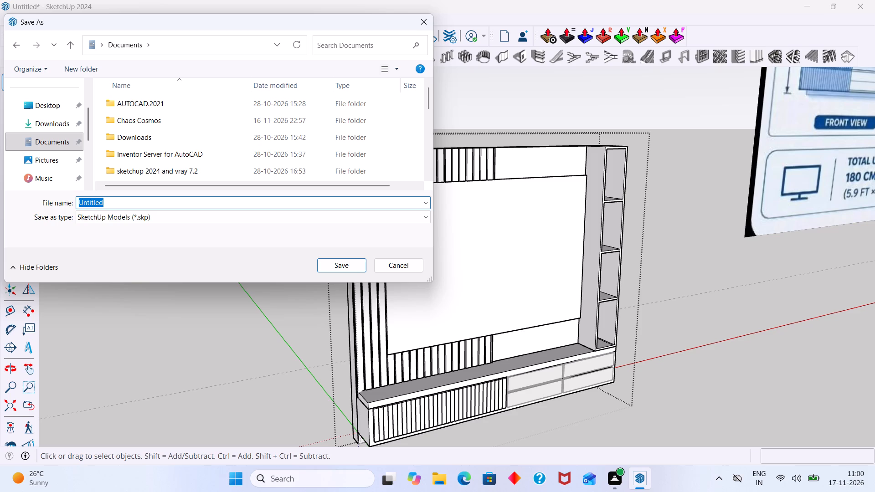
key(BackSpace)
key(m)
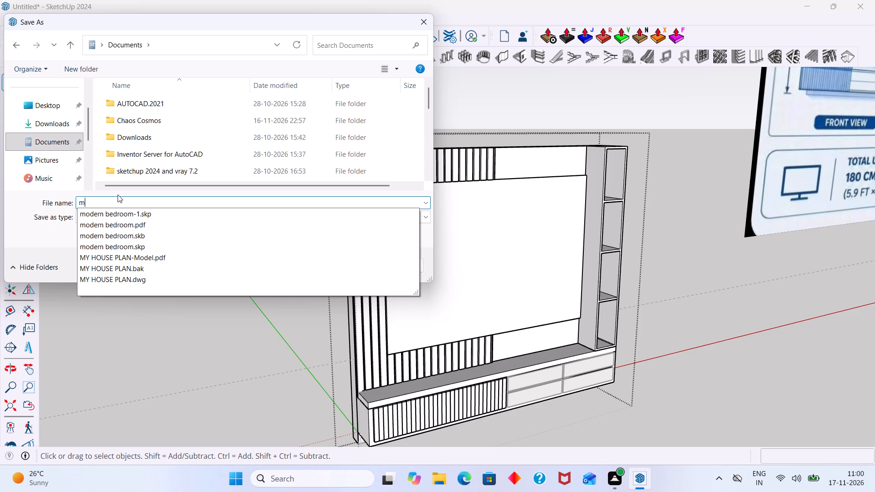
key(o)
key(d)
text(er)
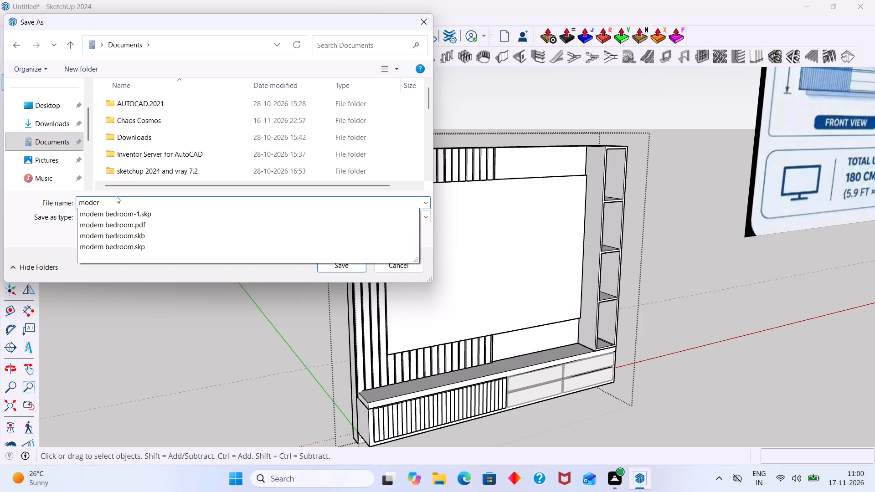
text(n)
key(space)
key(t)
text(v)
key(space)
text(unit)
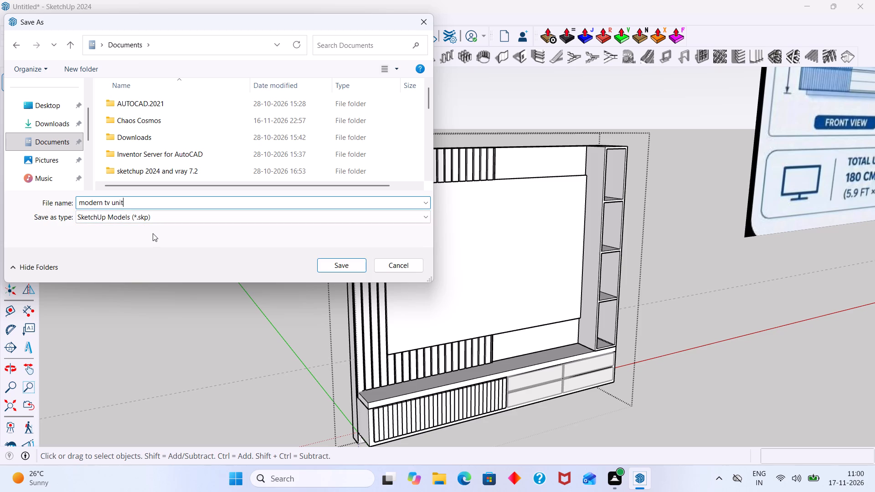
click(345, 266)
Close the wall unit's open group.
scroll(274, 213, down, 11)
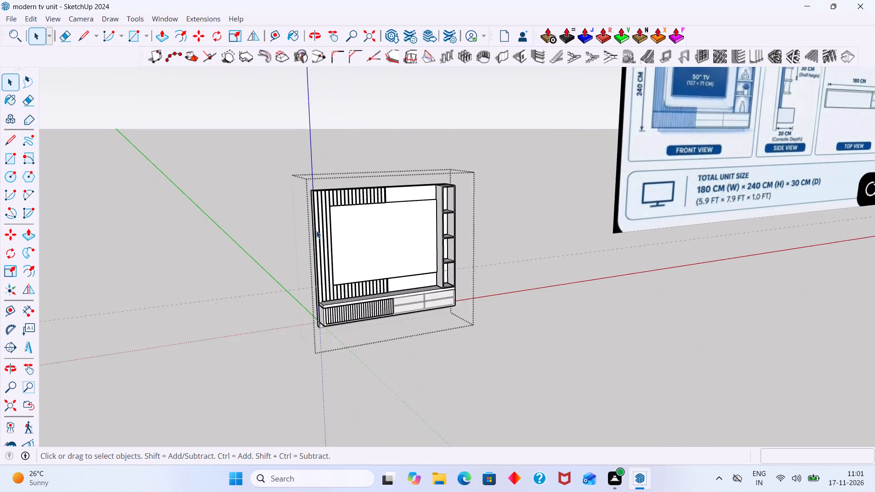
scroll(316, 231, down, 2)
click(467, 198)
Examine the whole TV wall unit from above, the side and the front, including the louvres, central panel, shelves and cabinet.
middle_drag(426, 210, 386, 242)
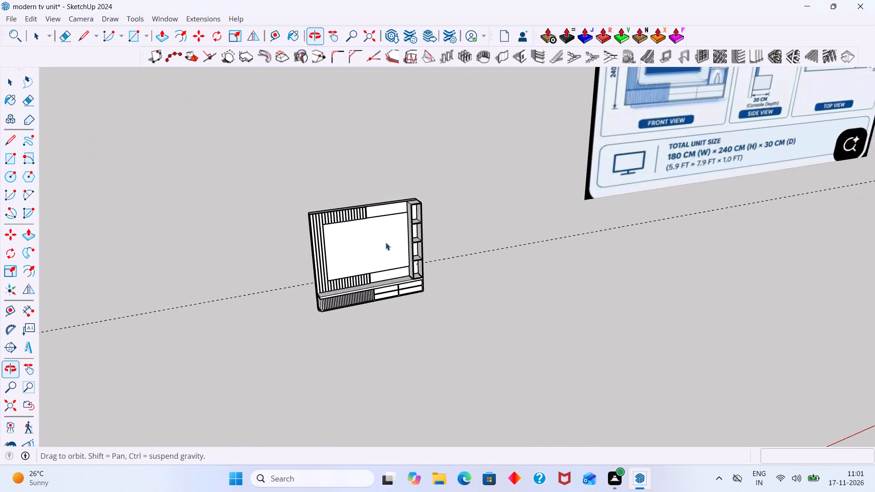
middle_drag(386, 242, 402, 246)
scroll(352, 227, up, 20)
scroll(352, 227, up, 4)
middle_drag(319, 171, 423, 203)
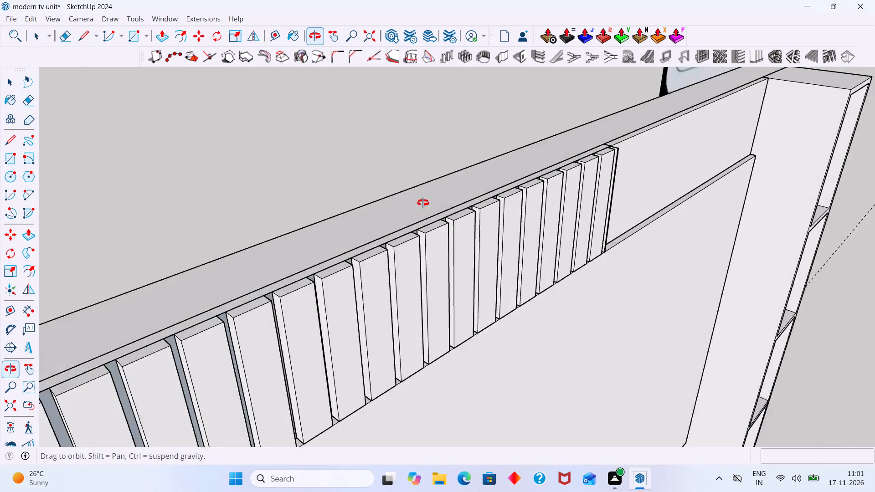
middle_drag(423, 203, 367, 187)
scroll(371, 189, down, 18)
middle_drag(397, 247, 376, 231)
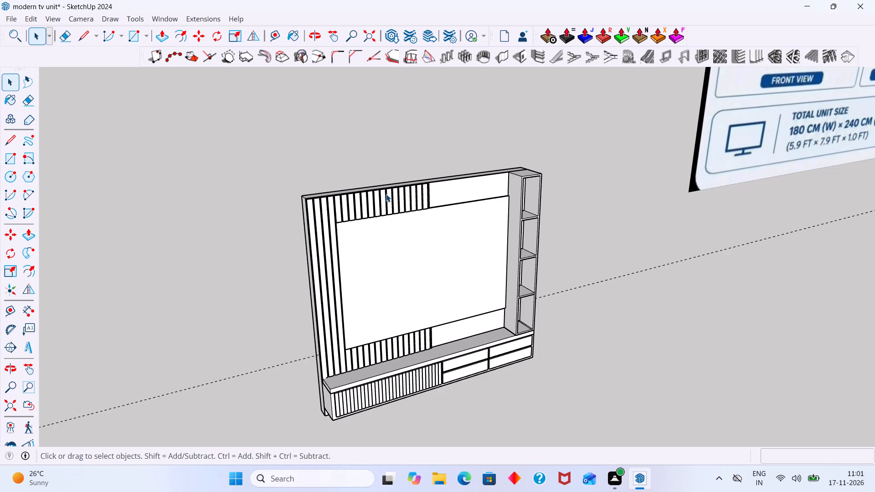
scroll(392, 193, down, 1)
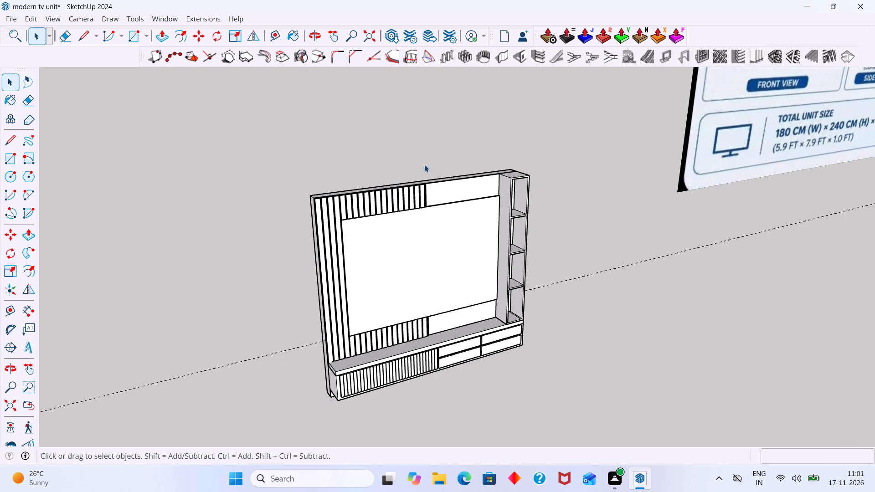
scroll(391, 150, down, 4)
click(510, 183)
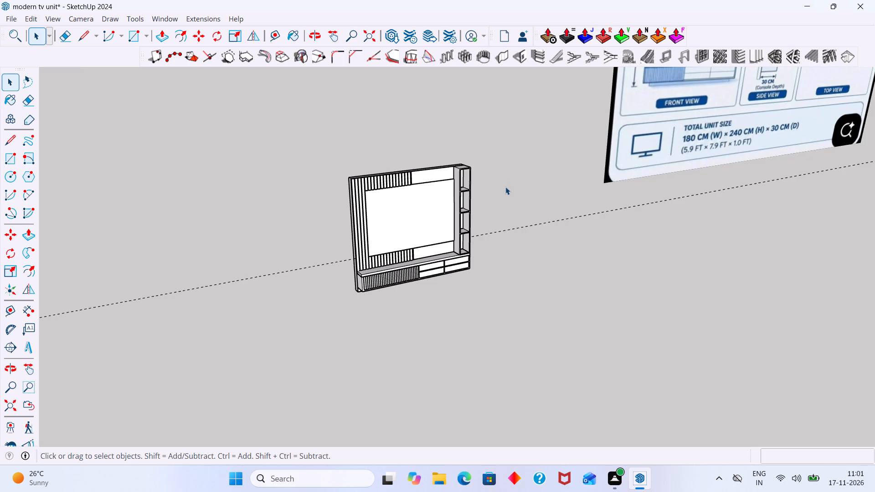
middle_drag(469, 199, 369, 202)
scroll(451, 188, up, 7)
middle_drag(437, 184, 498, 70)
scroll(481, 150, up, 1)
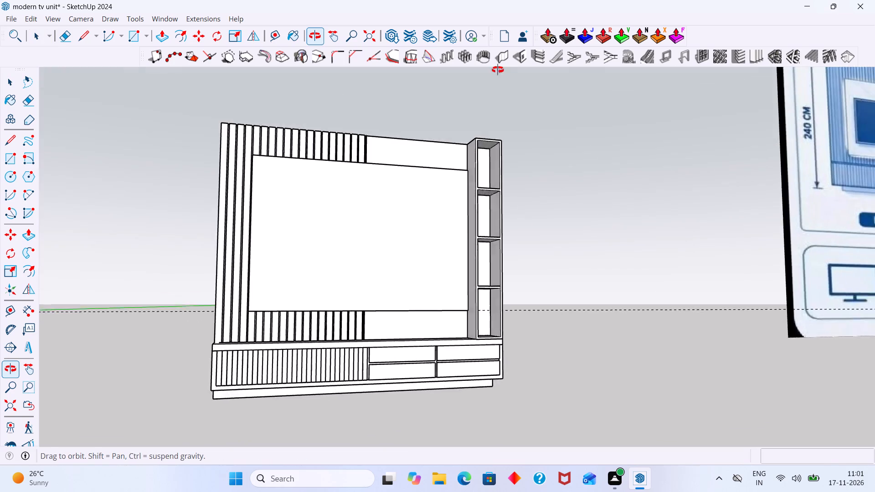
middle_drag(498, 70, 457, 117)
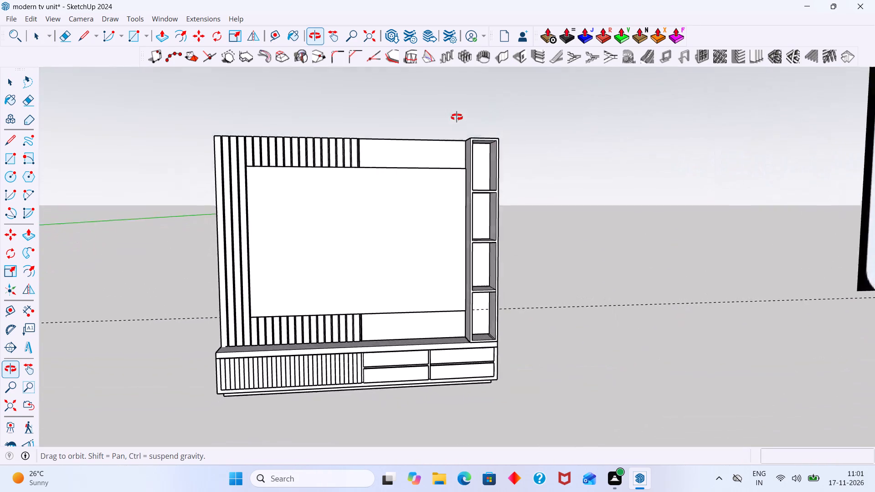
middle_drag(457, 117, 445, 123)
middle_drag(418, 225, 380, 239)
middle_drag(338, 239, 390, 242)
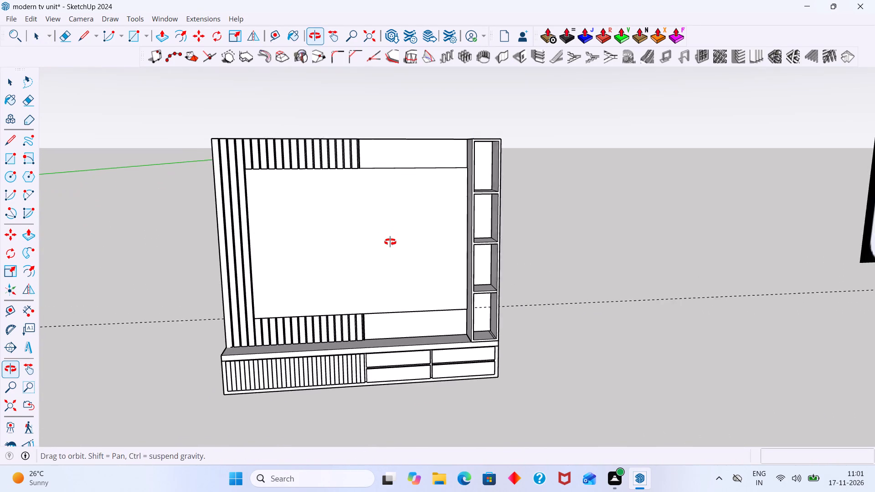
middle_drag(390, 242, 390, 242)
Open the wall unit group and the central TV panel's nested group, and select the panel's front face.
scroll(322, 231, up, 2)
double_click(308, 231)
click(320, 241)
click(322, 242)
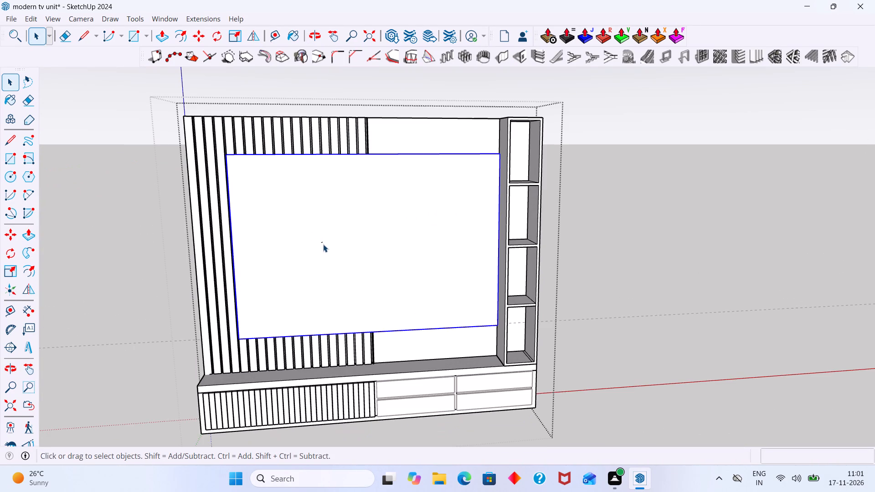
click(324, 244)
click(329, 246)
double_click(329, 246)
click(328, 255)
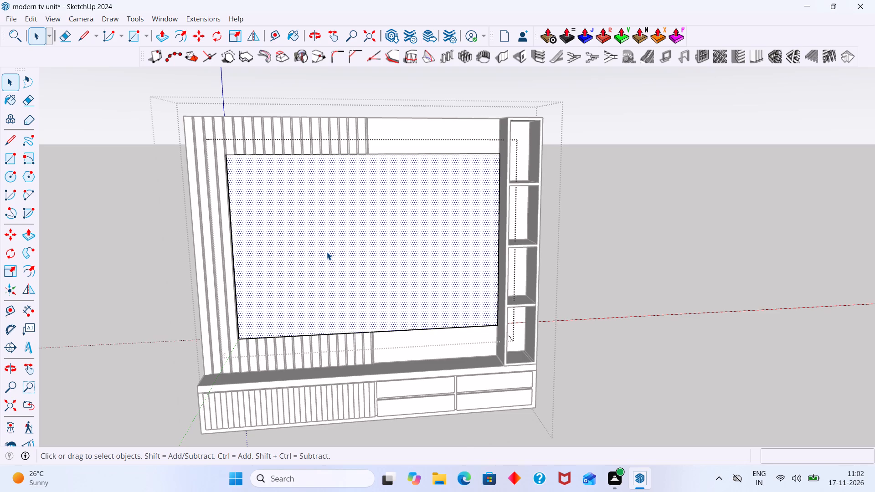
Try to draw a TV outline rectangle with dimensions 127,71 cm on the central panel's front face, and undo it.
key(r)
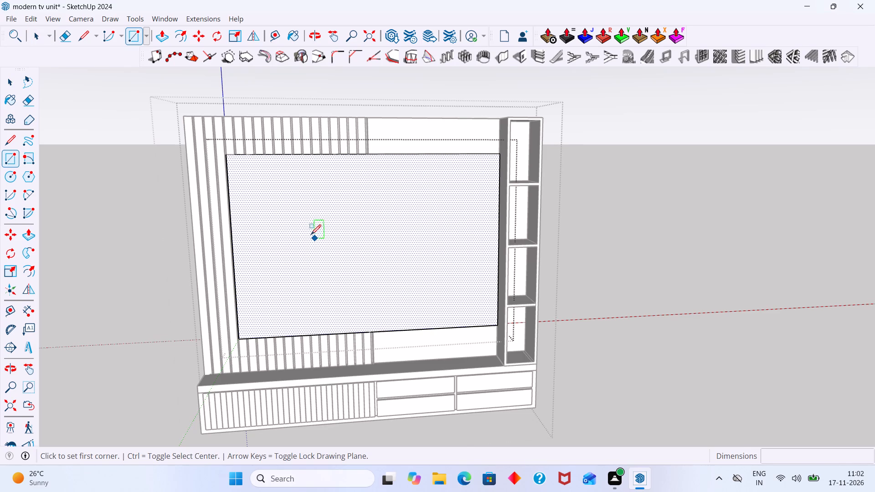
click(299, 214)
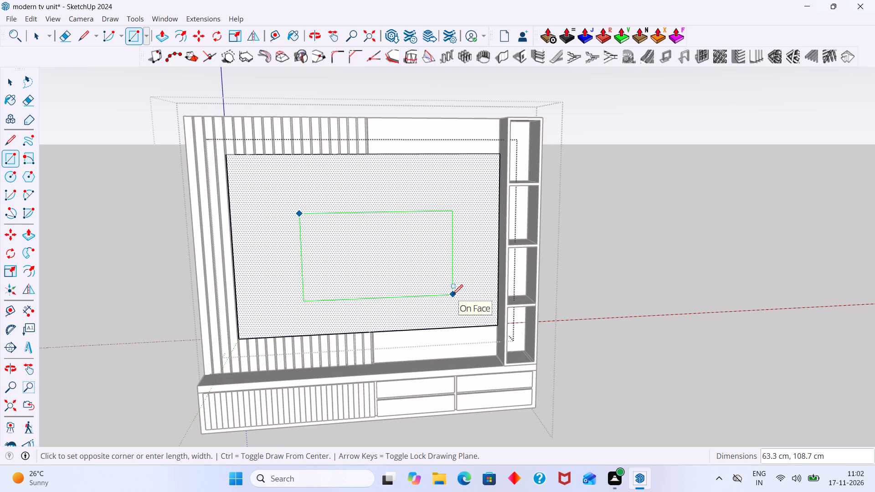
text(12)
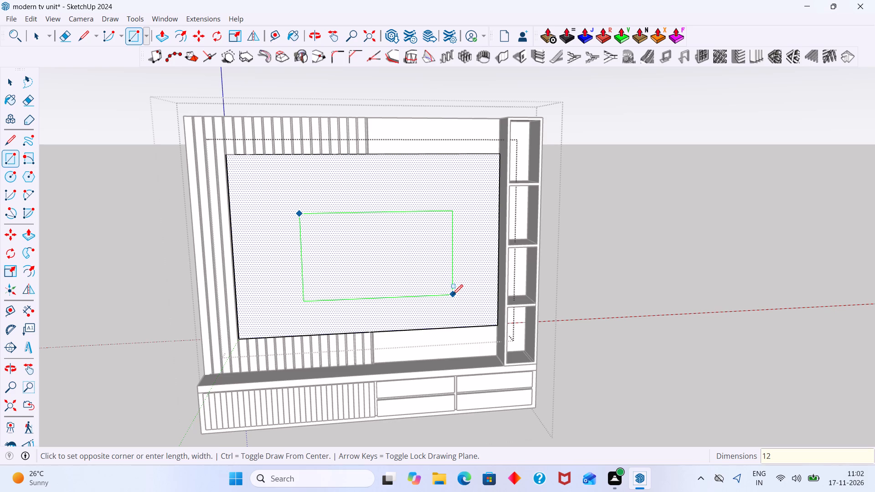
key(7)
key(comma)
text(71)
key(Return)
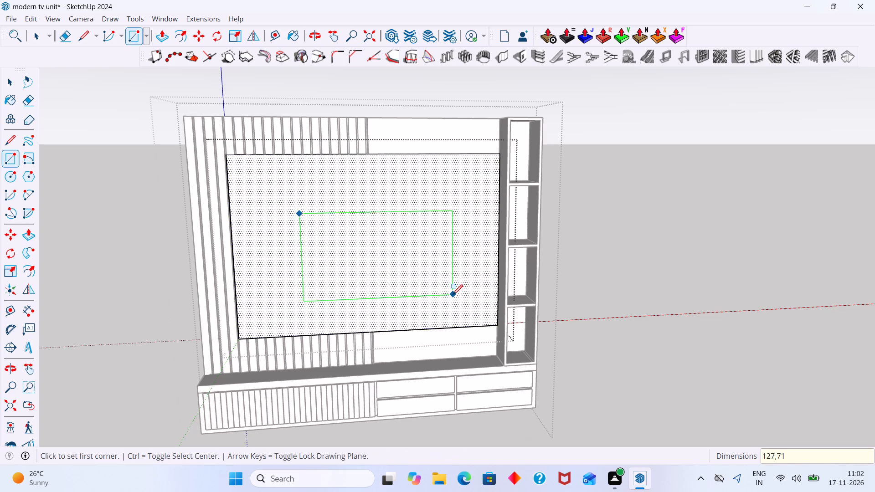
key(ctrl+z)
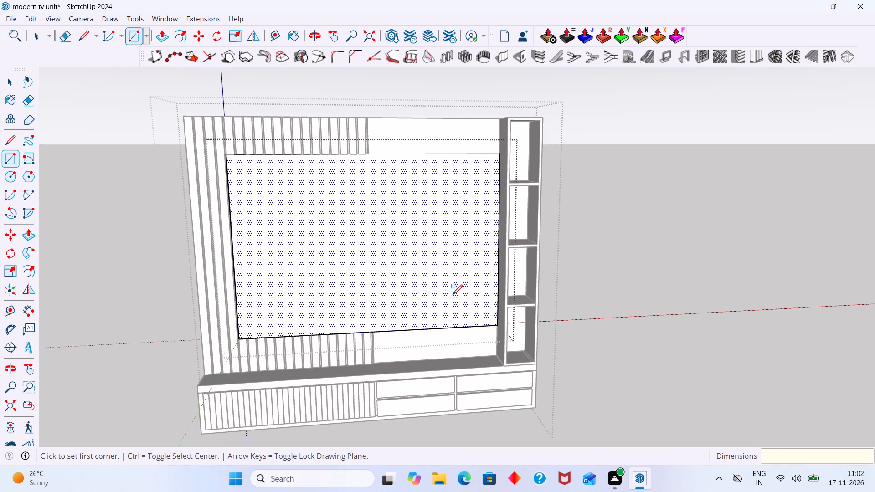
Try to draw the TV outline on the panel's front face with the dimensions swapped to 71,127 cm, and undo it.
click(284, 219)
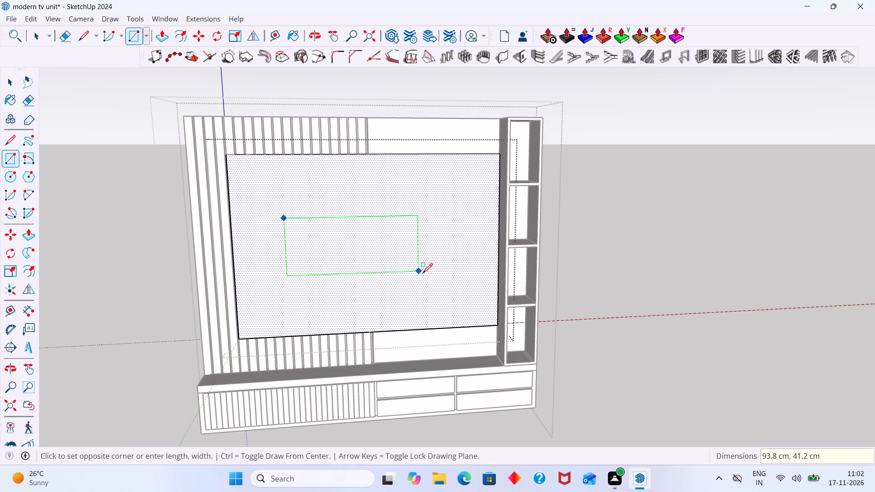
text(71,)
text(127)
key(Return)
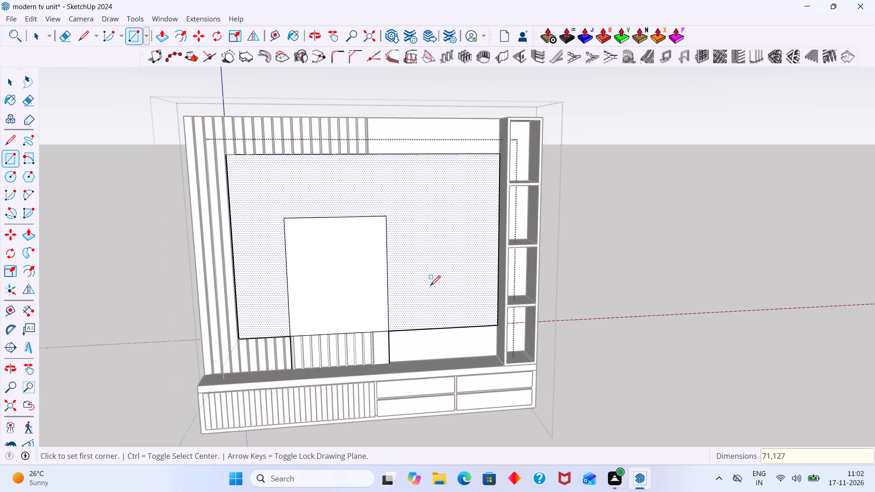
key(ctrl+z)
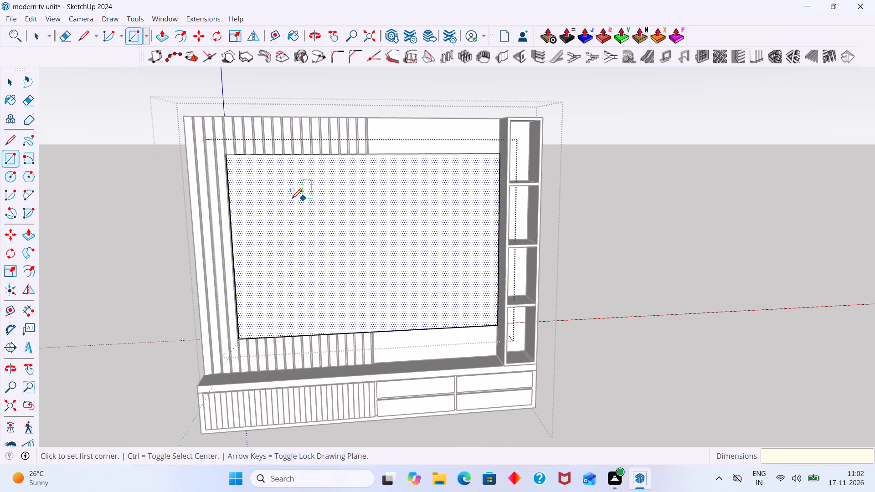
Draw a TV outline rectangle 127 cm wide and 71 cm high in the middle of the central panel's front face, and close the panel's group.
click(285, 205)
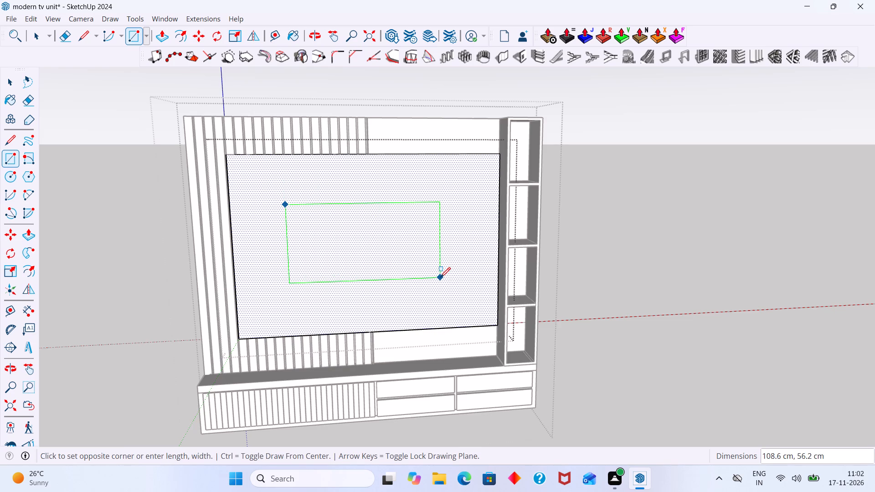
text(12)
key(7)
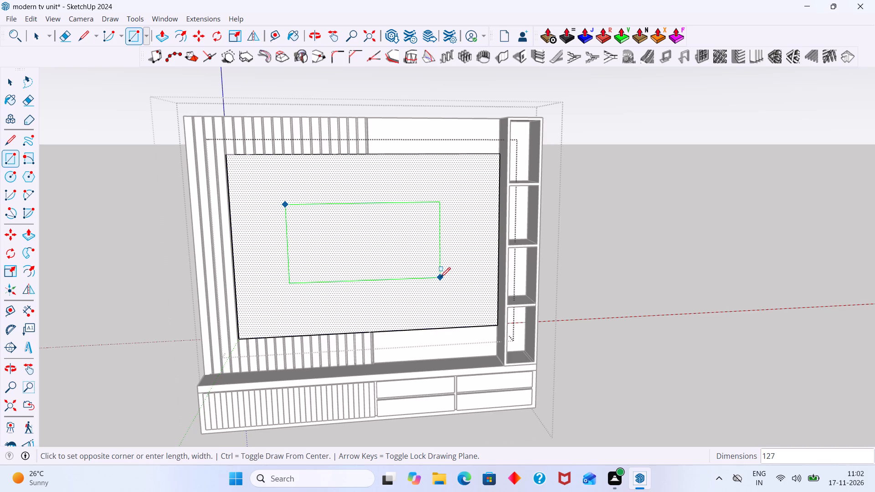
key(comma)
text(57)
key(BackSpace)
key(BackSpace)
text(71)
key(Return)
key(space)
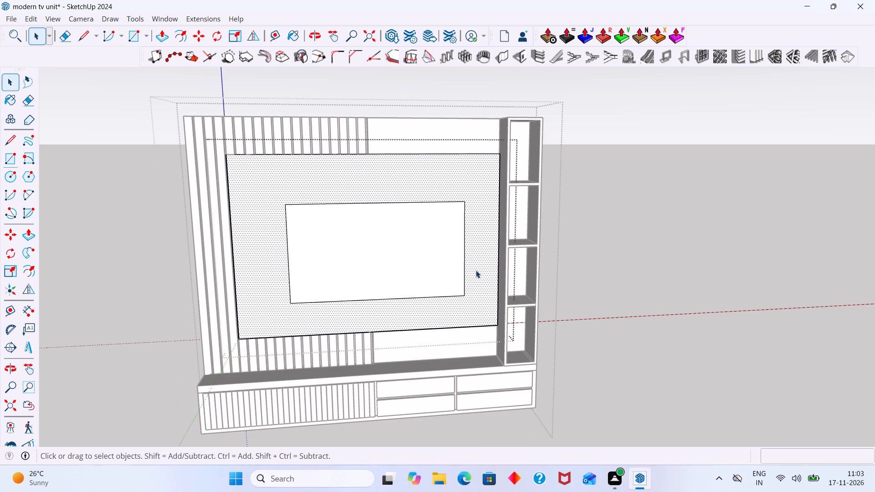
click(600, 246)
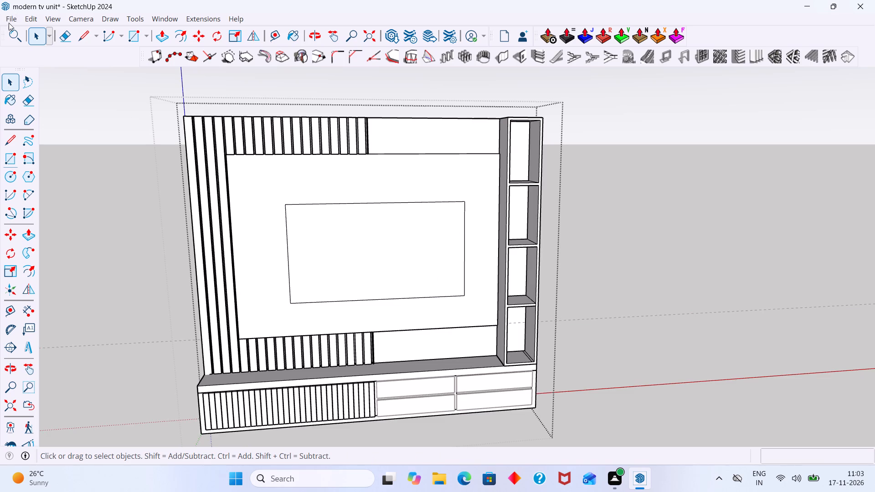
Save the changes to the modern tv unit model under its existing name.
click(10, 19)
double_click(10, 18)
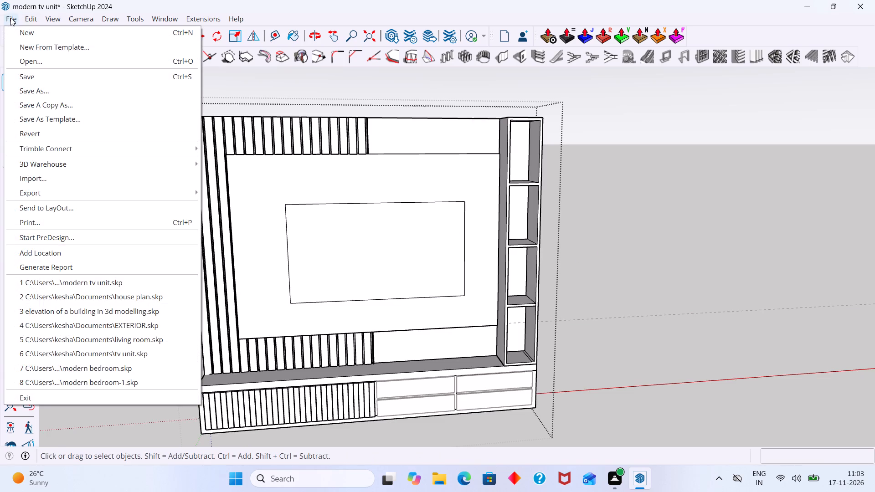
click(38, 76)
scroll(188, 191, down, 2)
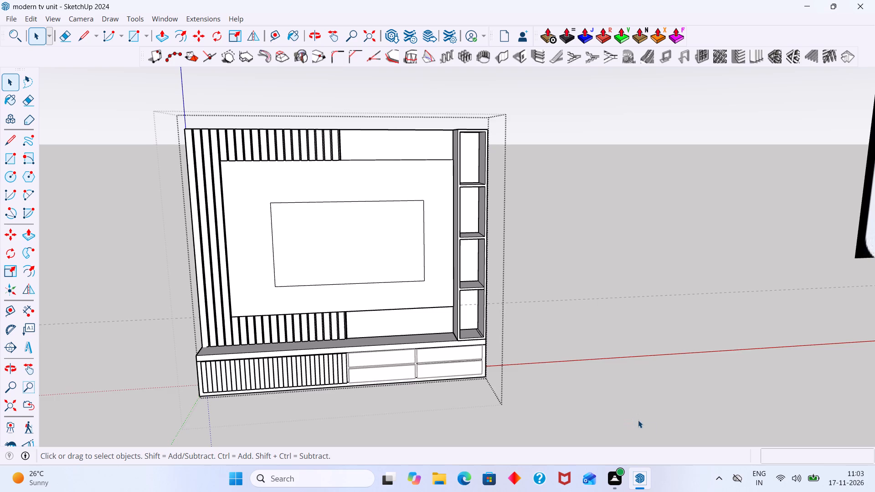
scroll(669, 444, down, 3)
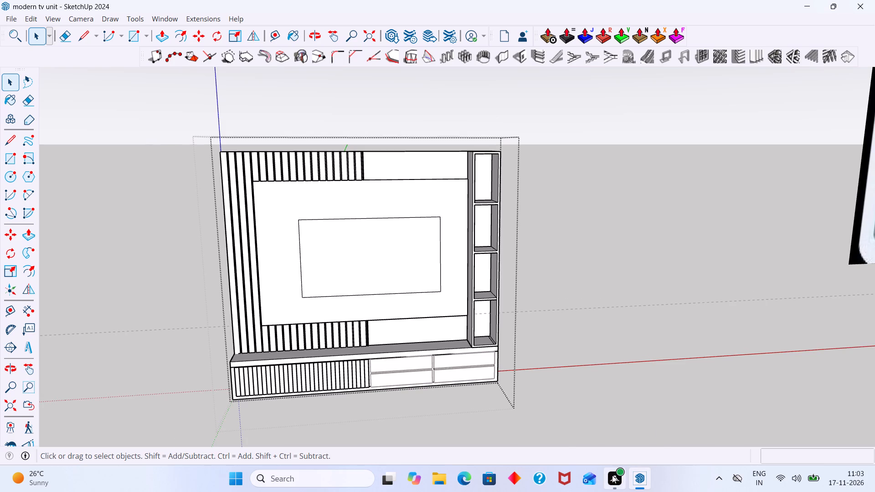
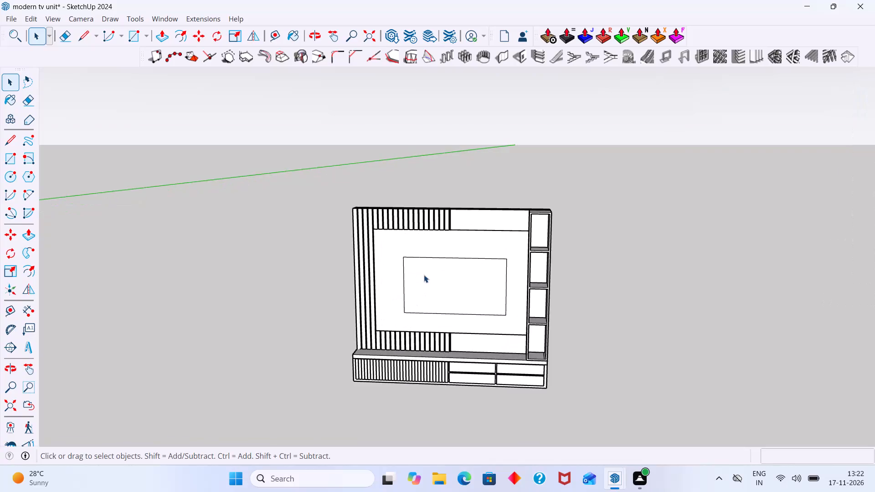
Make the TV rectangle's face and edges on the central panel a separate group.
scroll(402, 291, up, 5)
middle_drag(412, 307, 482, 353)
scroll(444, 309, up, 5)
triple_click(431, 293)
click(432, 295)
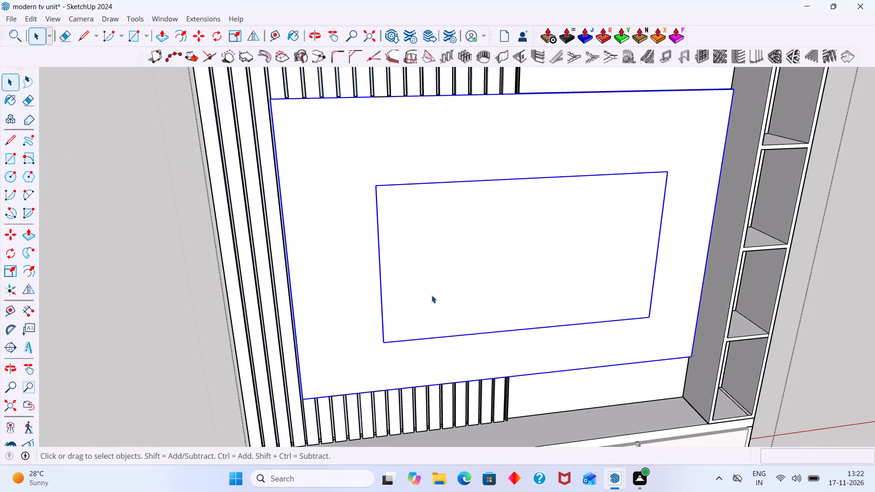
double_click(432, 295)
click(433, 293)
double_click(437, 292)
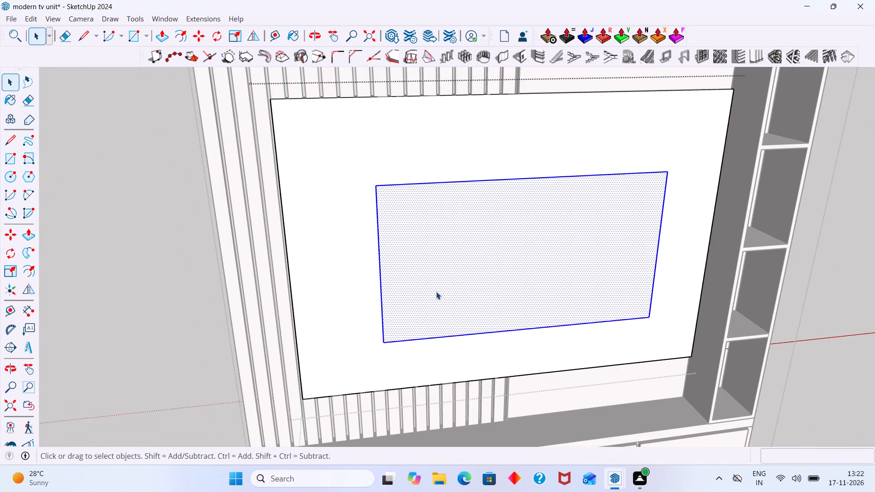
click(436, 292)
click(436, 292)
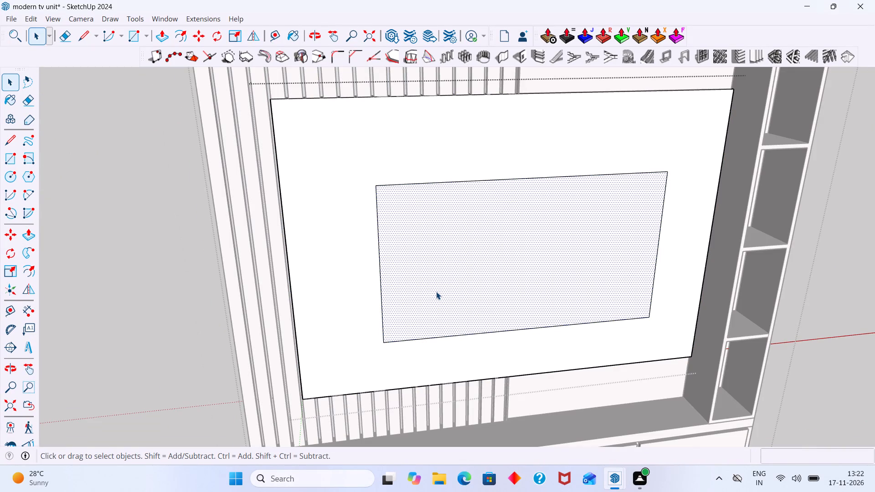
double_click(436, 292)
right_click(436, 292)
click(470, 105)
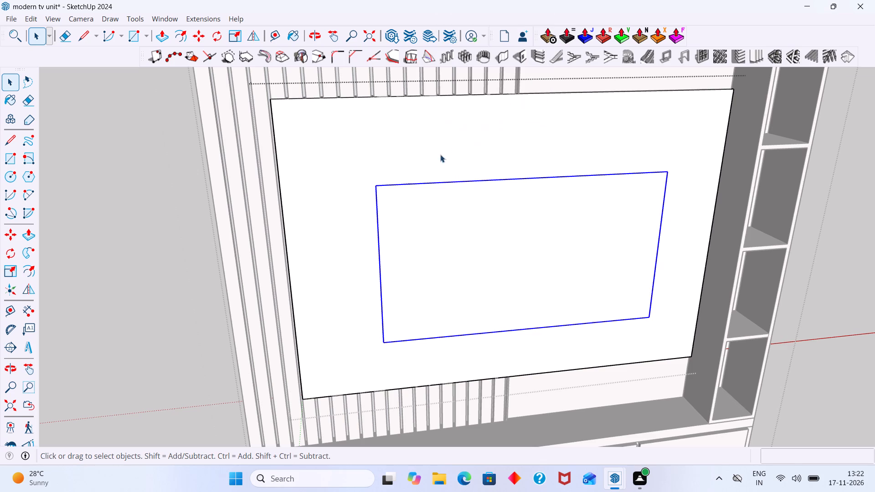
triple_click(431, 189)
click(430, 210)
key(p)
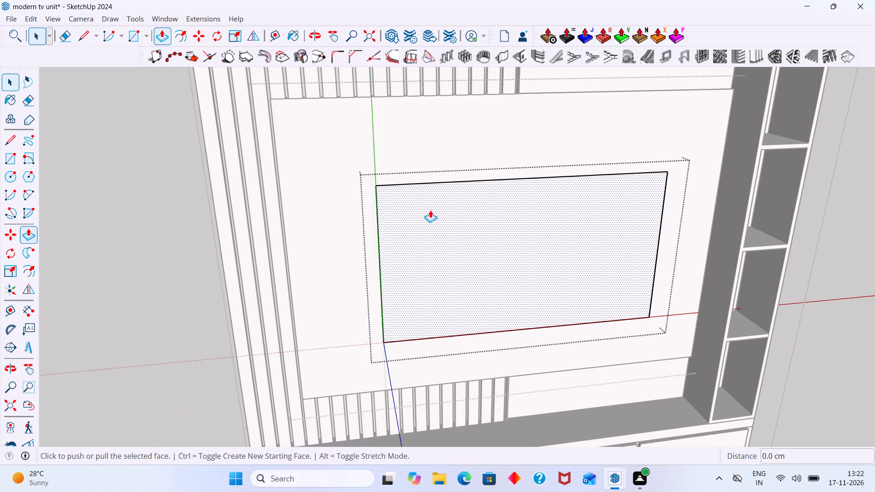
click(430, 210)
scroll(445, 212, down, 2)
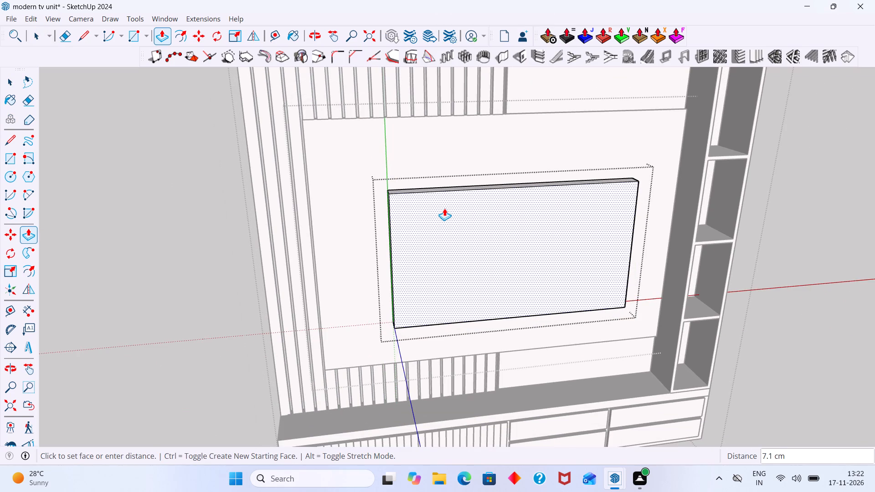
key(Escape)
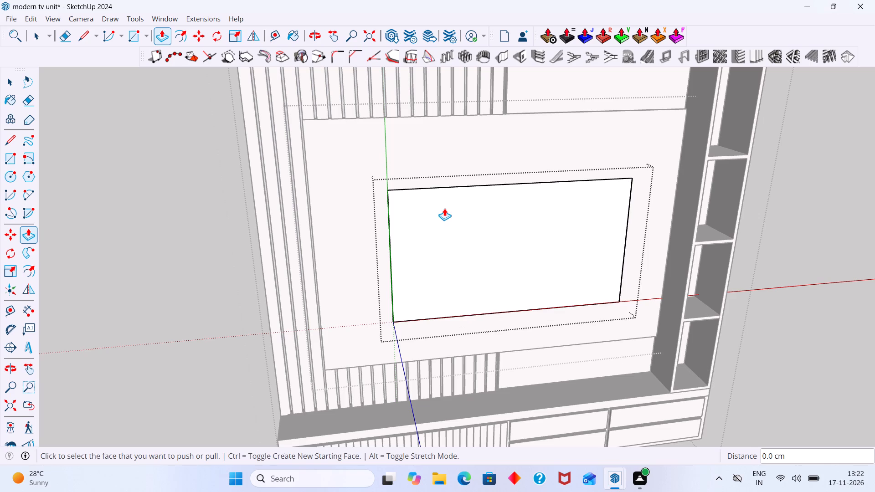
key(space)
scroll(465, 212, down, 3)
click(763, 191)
Close the central panel's group and examine the reference image's perspective, front and side views against the model.
scroll(495, 217, down, 3)
middle_drag(450, 200, 415, 186)
scroll(438, 191, up, 8)
scroll(452, 204, down, 2)
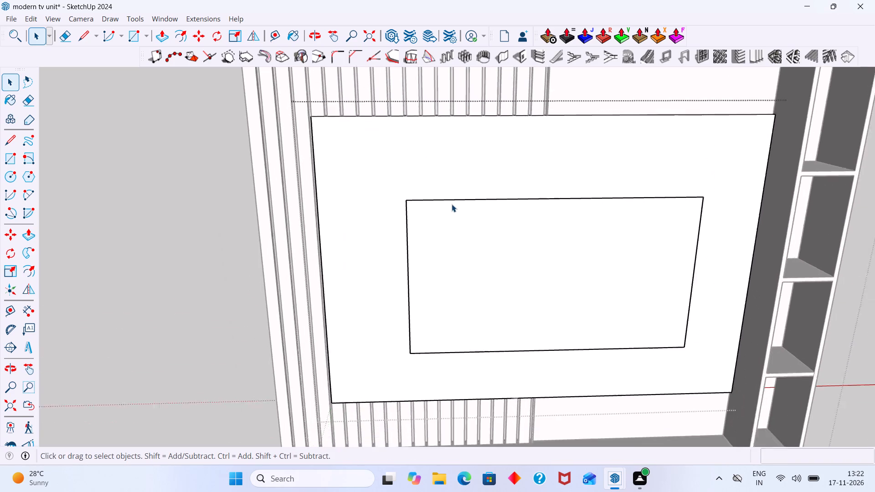
scroll(452, 204, down, 2)
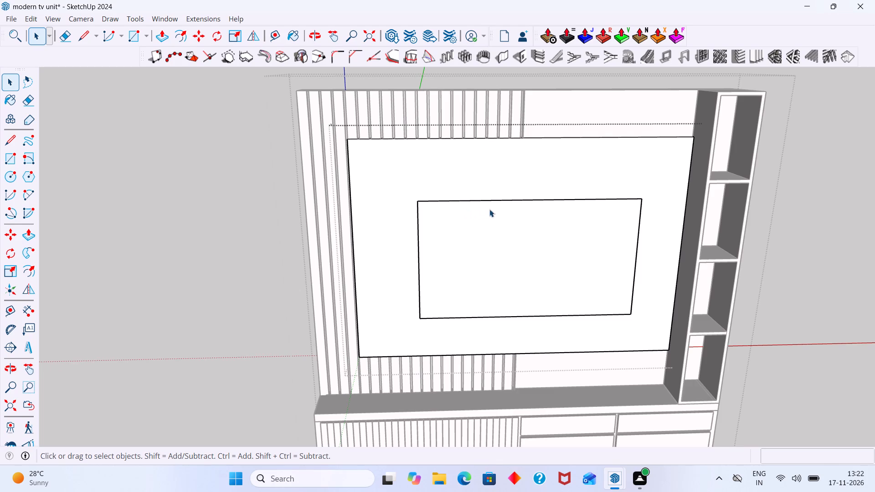
scroll(445, 206, down, 9)
click(683, 162)
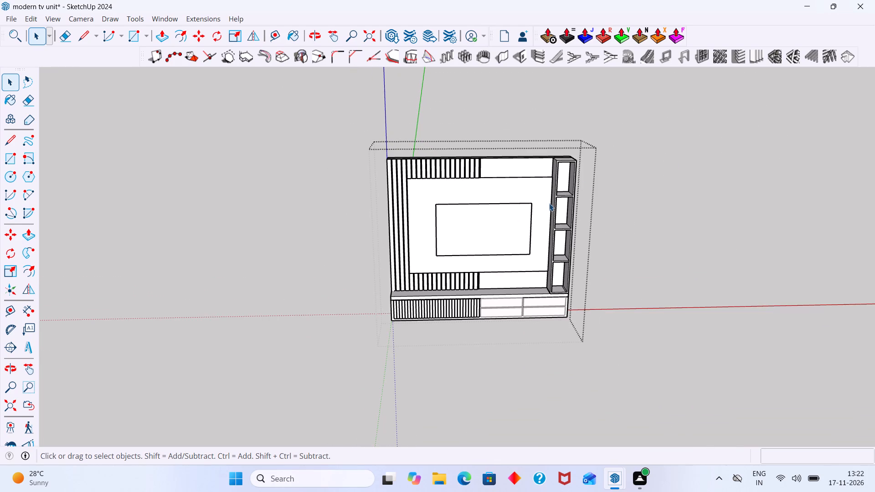
middle_drag(607, 215, 691, 204)
scroll(663, 210, down, 1)
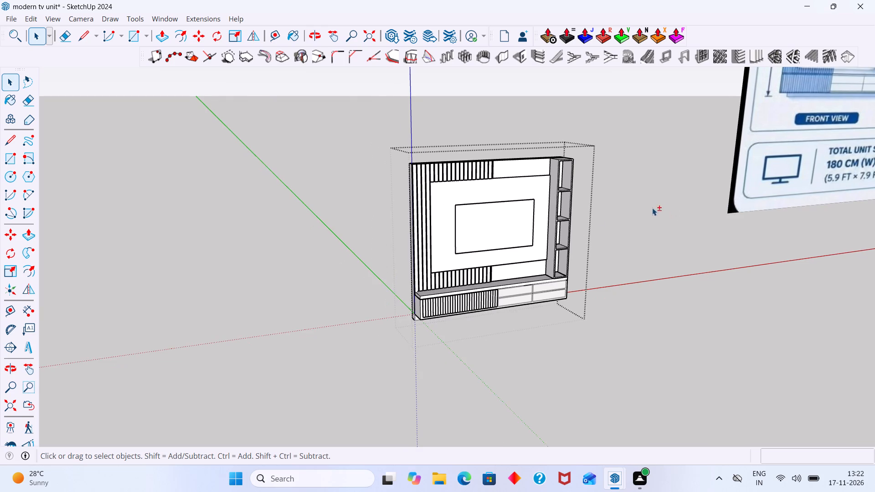
shift+middle_drag(642, 210, 428, 247)
scroll(504, 227, down, 5)
shift+middle_drag(546, 223, 474, 225)
scroll(474, 223, down, 4)
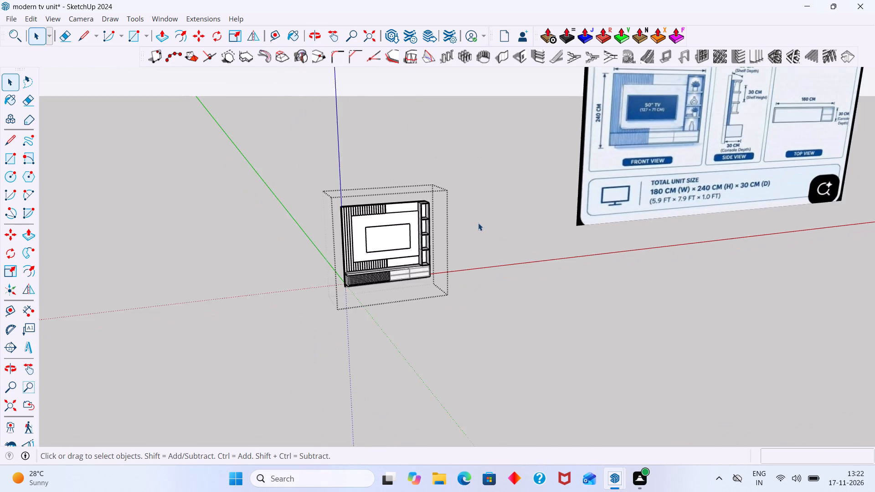
scroll(478, 223, down, 1)
shift+middle_drag(517, 225, 496, 280)
shift+middle_drag(728, 148, 722, 227)
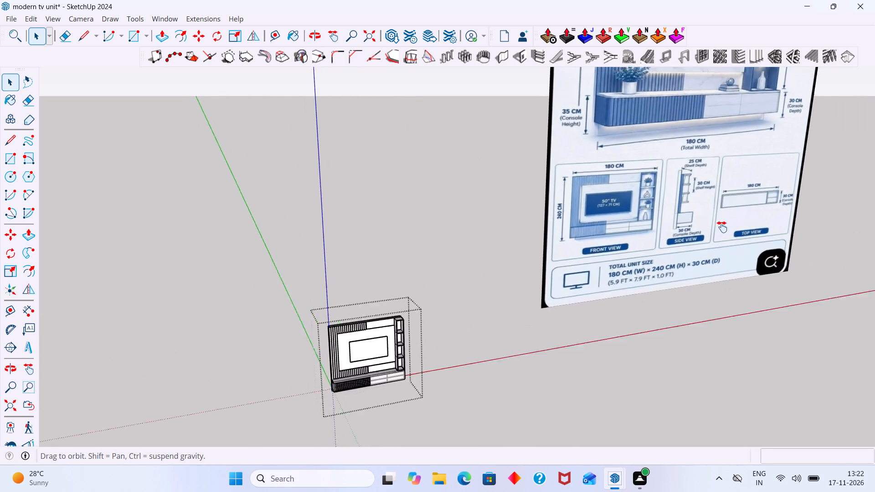
shift+middle_drag(722, 227, 719, 259)
middle_drag(523, 242, 602, 8)
middle_drag(453, 193, 389, 200)
middle_drag(542, 160, 462, 265)
scroll(472, 248, down, 2)
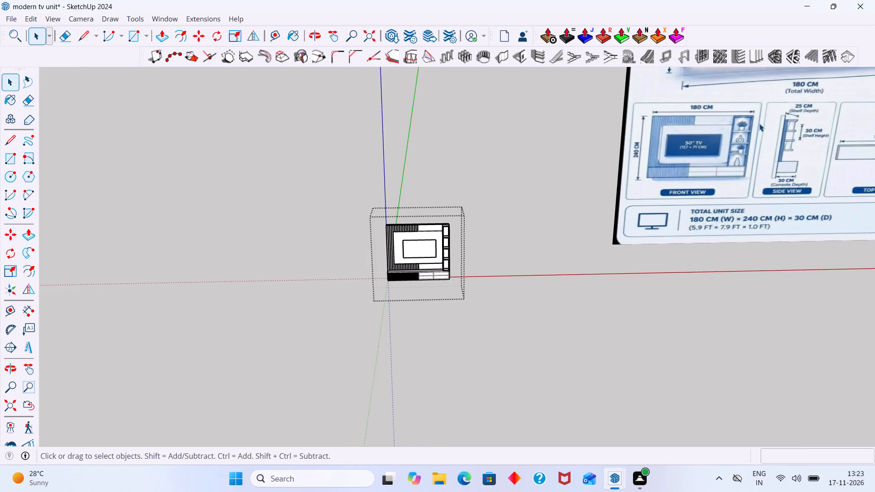
middle_drag(741, 136, 685, 245)
scroll(708, 215, up, 1)
middle_drag(708, 215, 672, 350)
scroll(669, 304, down, 2)
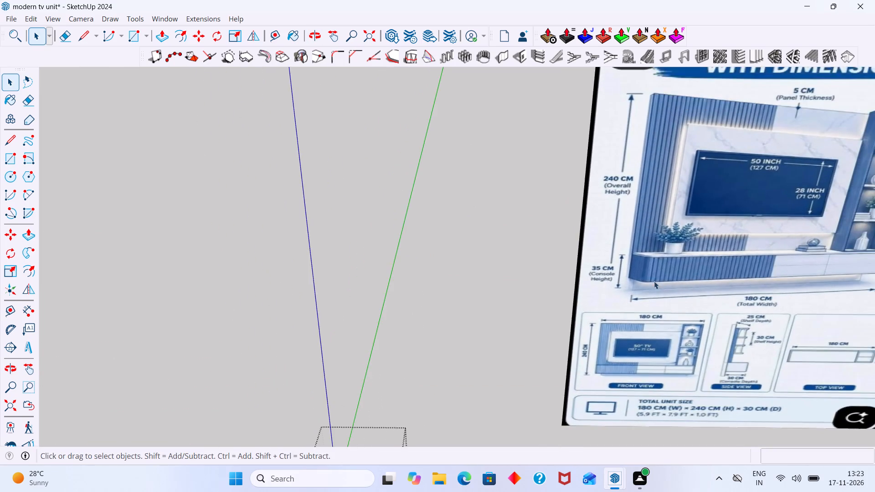
middle_drag(650, 274, 723, 249)
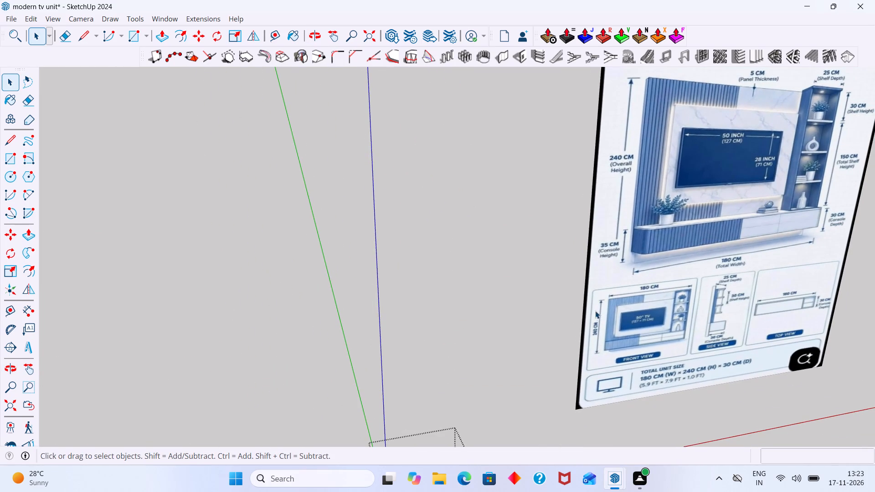
shift+middle_drag(599, 314, 638, 201)
middle_drag(615, 299, 631, 293)
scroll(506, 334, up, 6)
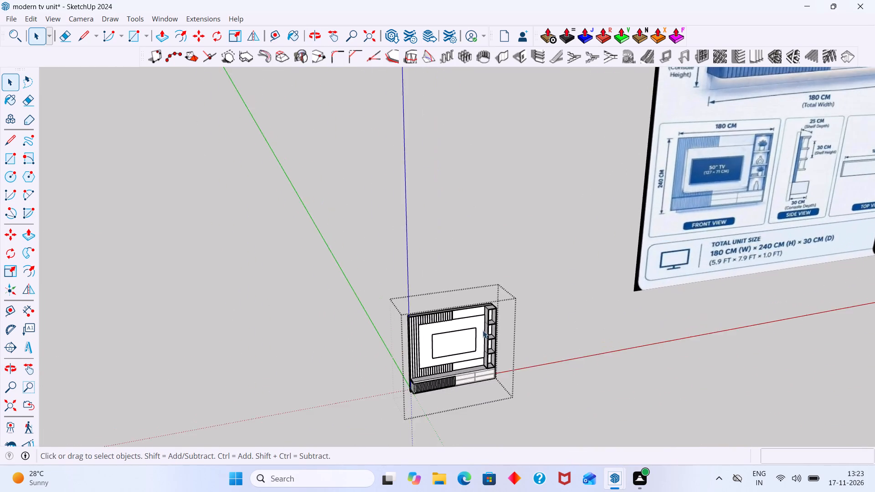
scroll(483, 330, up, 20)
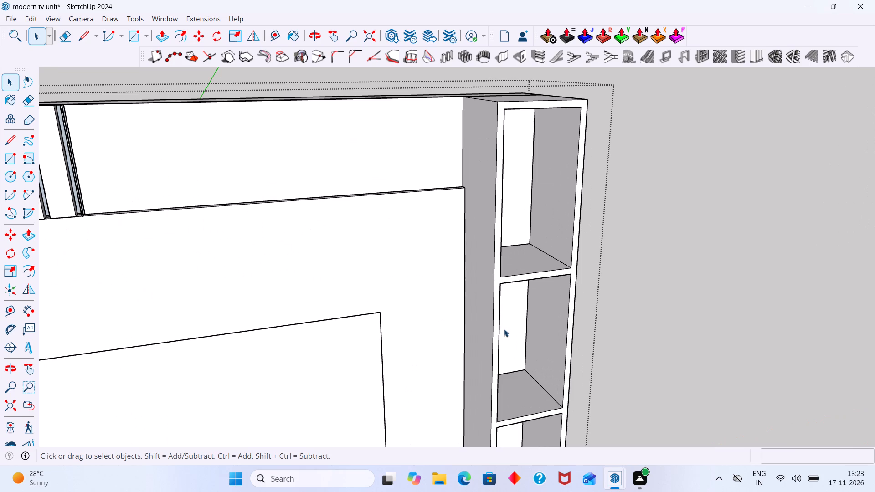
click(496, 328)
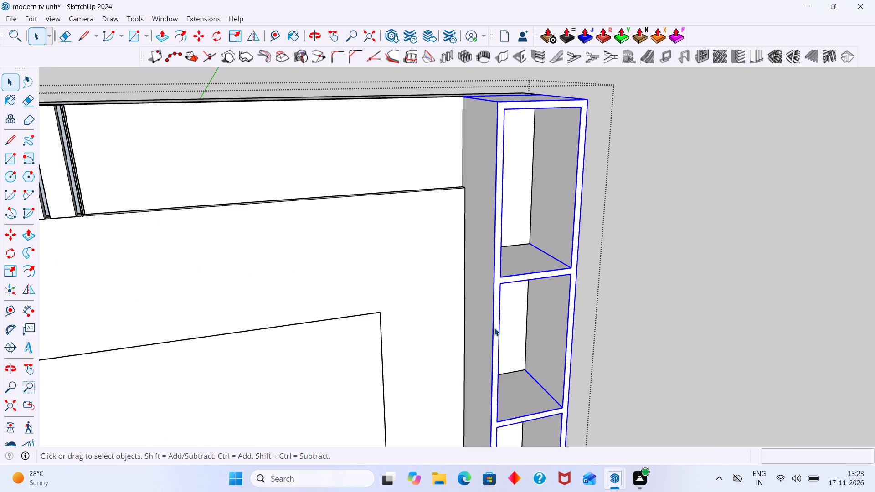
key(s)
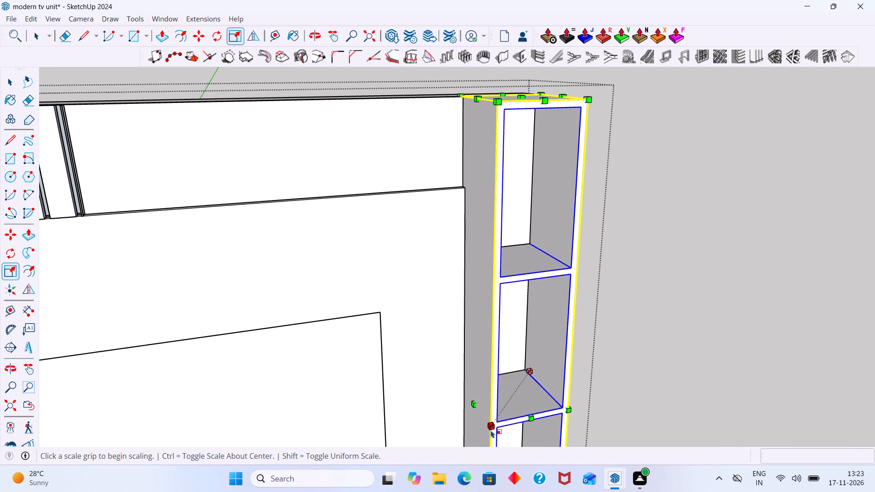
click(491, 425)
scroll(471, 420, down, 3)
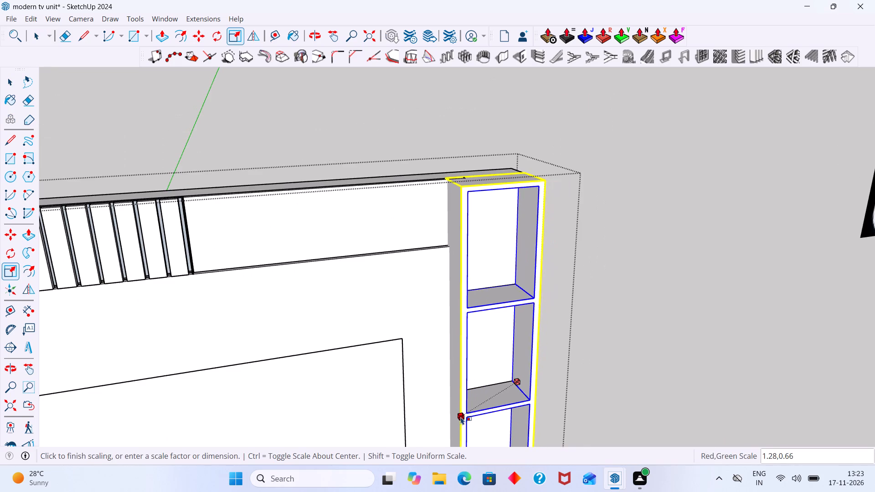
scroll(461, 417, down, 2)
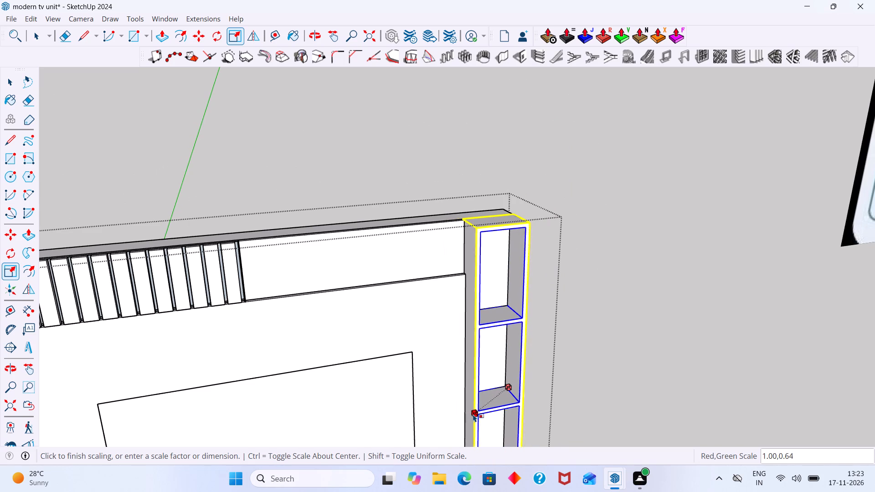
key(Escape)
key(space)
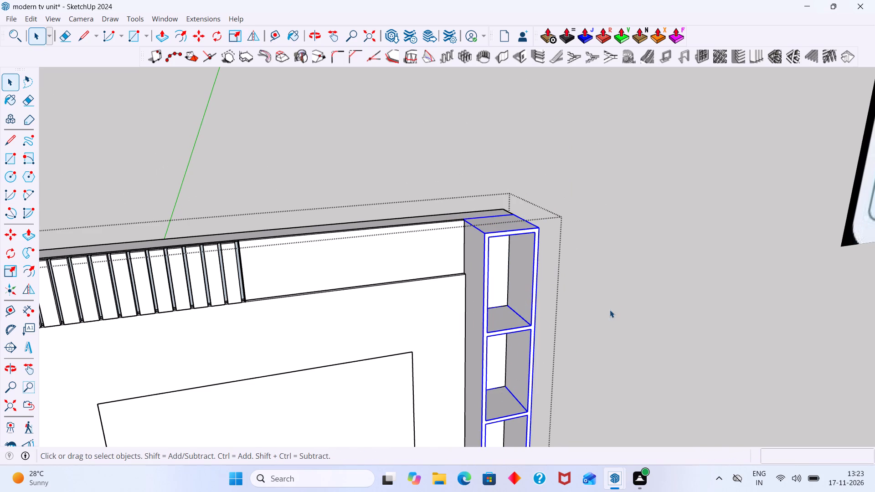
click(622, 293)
Compare the overall wall unit with the reference image from several distances.
scroll(567, 292, down, 7)
shift+middle_drag(550, 266, 487, 170)
scroll(619, 171, down, 8)
shift+middle_drag(618, 180, 556, 304)
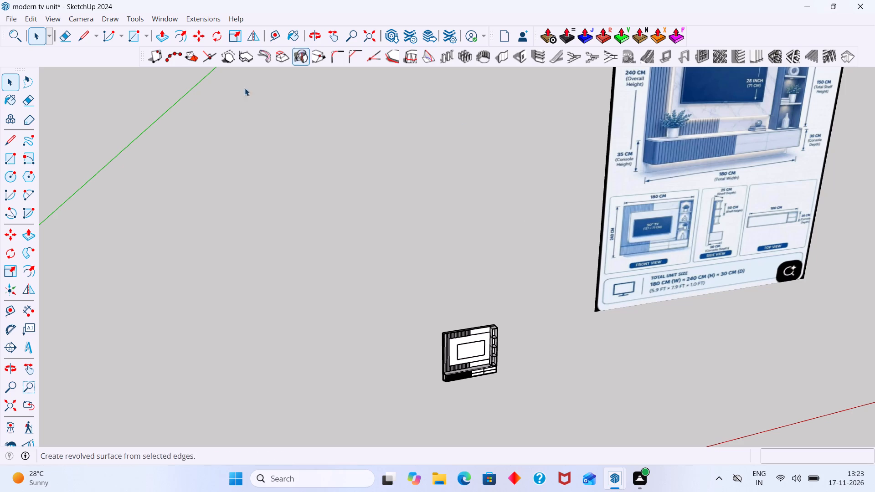
scroll(429, 265, down, 3)
scroll(513, 330, down, 2)
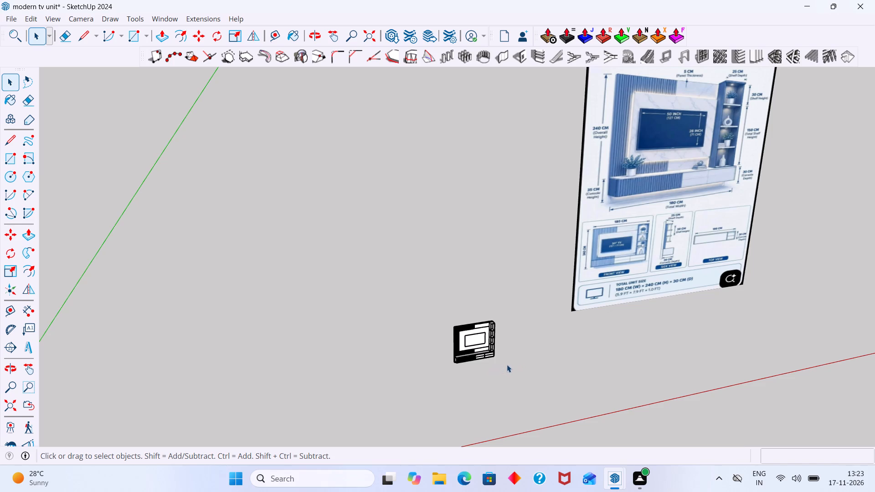
scroll(484, 359, up, 13)
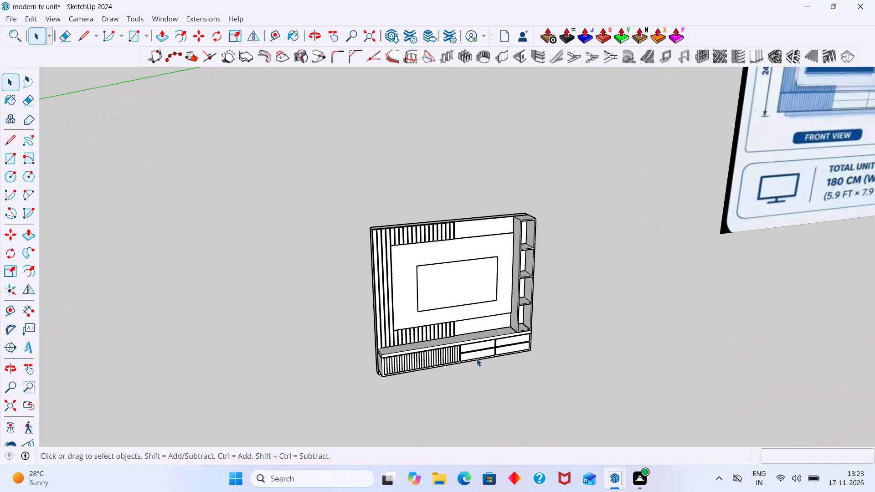
scroll(477, 359, up, 3)
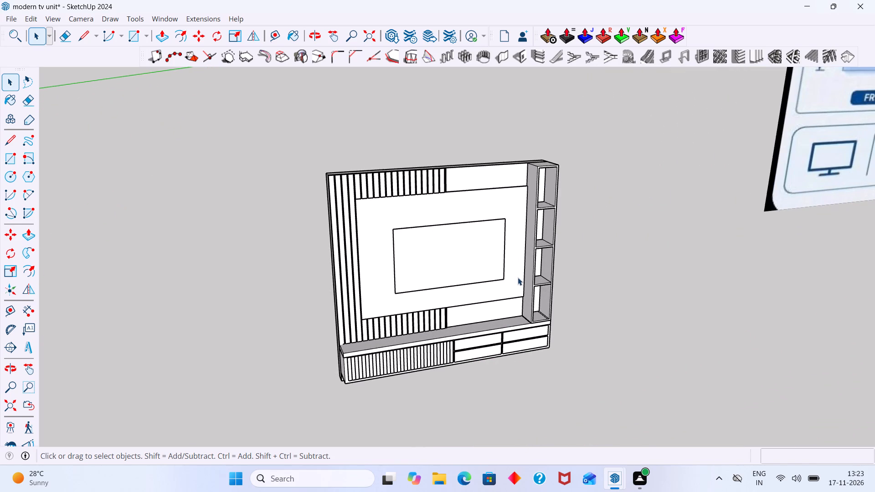
scroll(521, 269, down, 6)
middle_drag(528, 263, 504, 253)
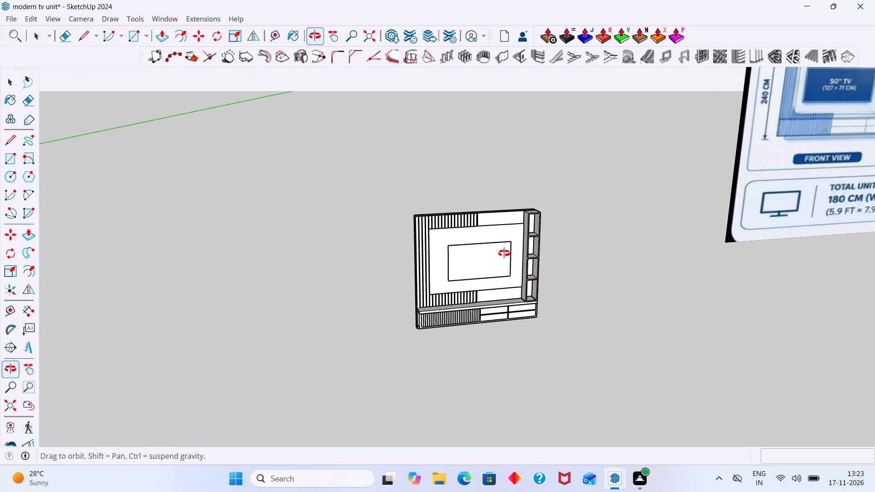
middle_drag(504, 253, 503, 252)
Delete the thin leftover louvre strip at the inner end of the louvred panelling, beside the plain back panel.
scroll(485, 234, up, 20)
scroll(485, 234, up, 5)
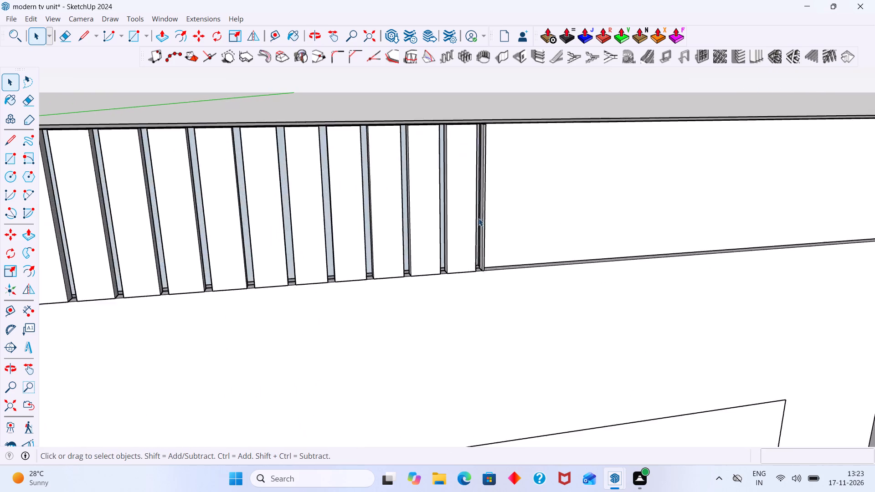
scroll(479, 218, up, 10)
middle_drag(512, 215, 470, 223)
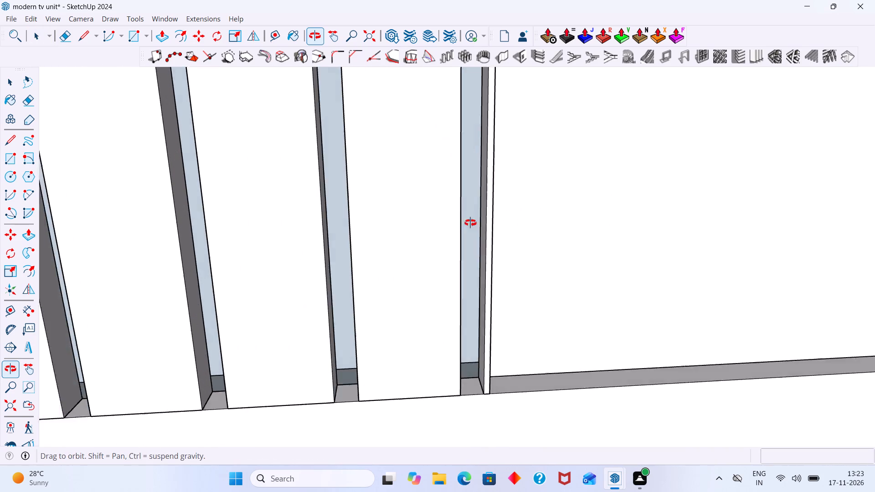
middle_drag(470, 223, 432, 227)
scroll(484, 287, up, 3)
middle_drag(469, 287, 389, 288)
scroll(422, 304, up, 2)
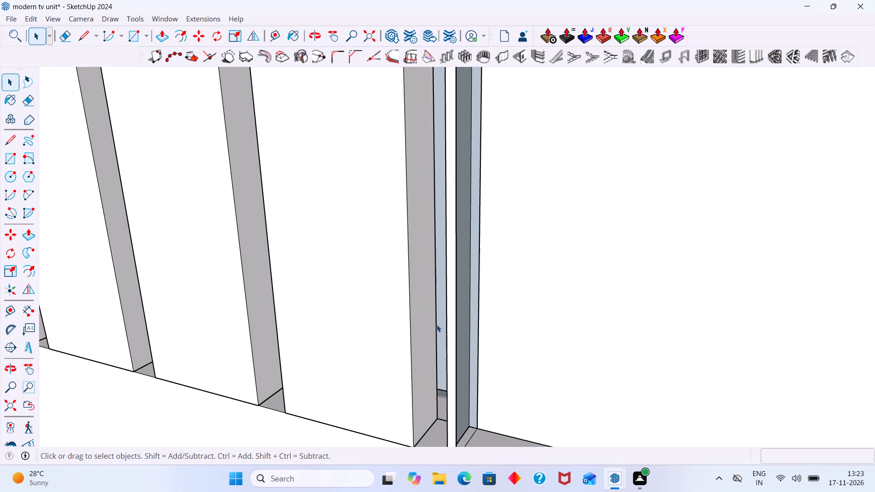
click(454, 326)
triple_click(456, 326)
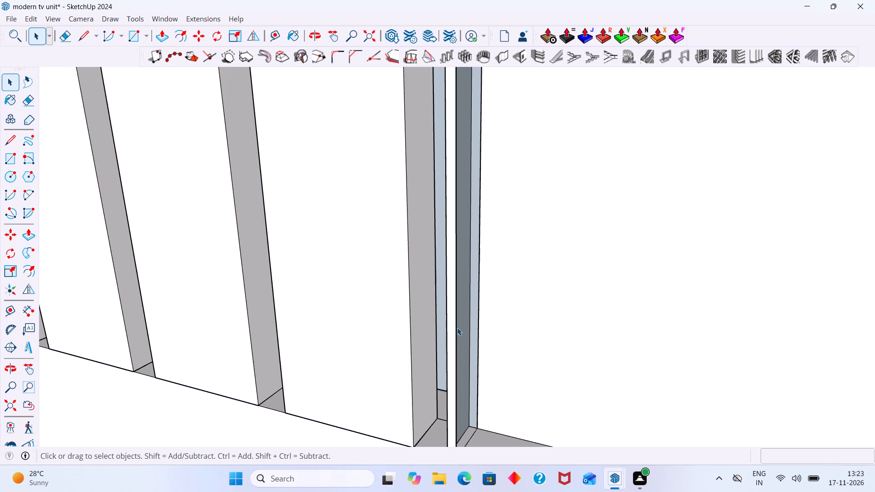
triple_click(457, 328)
double_click(458, 328)
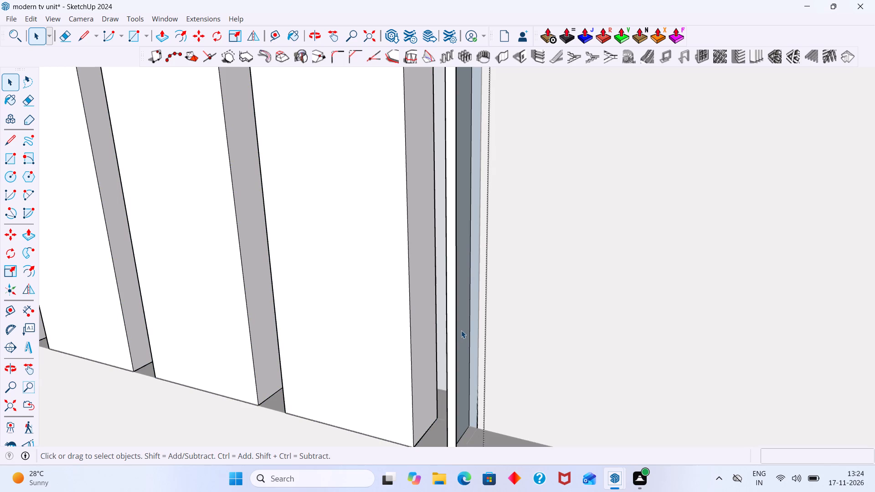
click(459, 331)
key(Delete)
scroll(459, 332, down, 9)
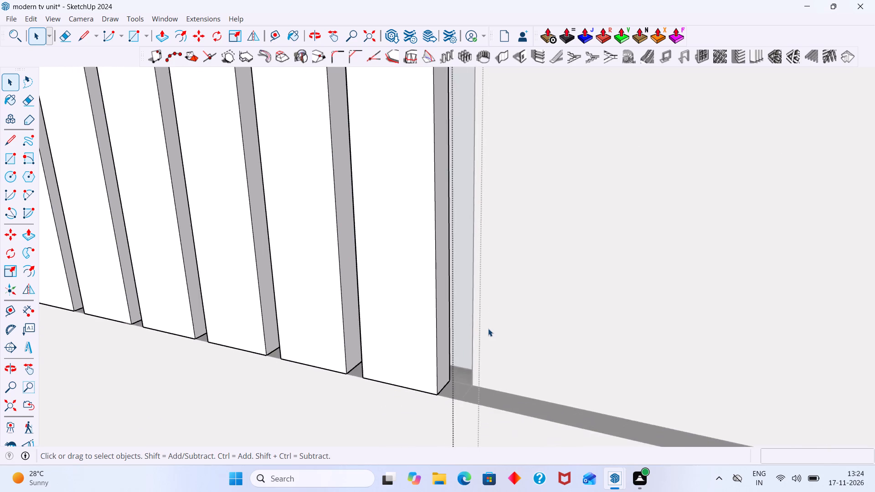
scroll(488, 328, down, 9)
click(561, 165)
middle_drag(524, 277, 605, 275)
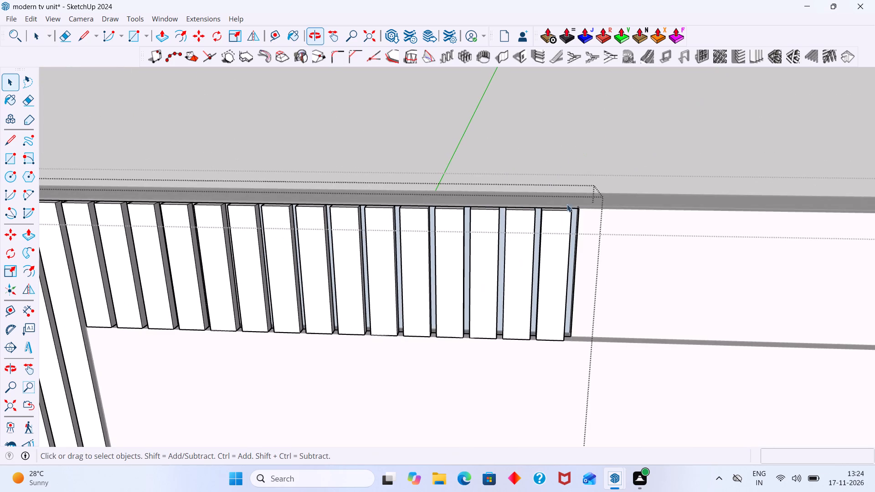
Close the louvred panelling's group to return to the whole wall unit.
scroll(570, 150, down, 13)
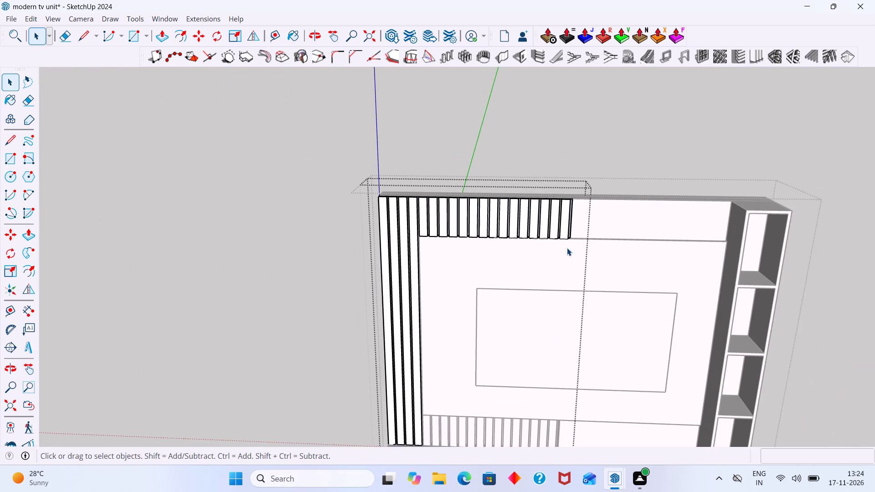
scroll(680, 270, down, 2)
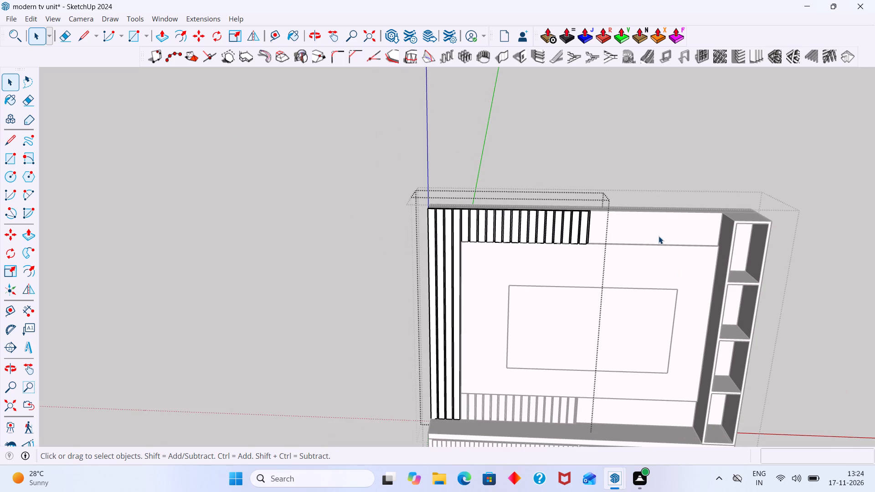
scroll(659, 236, down, 2)
key(Escape)
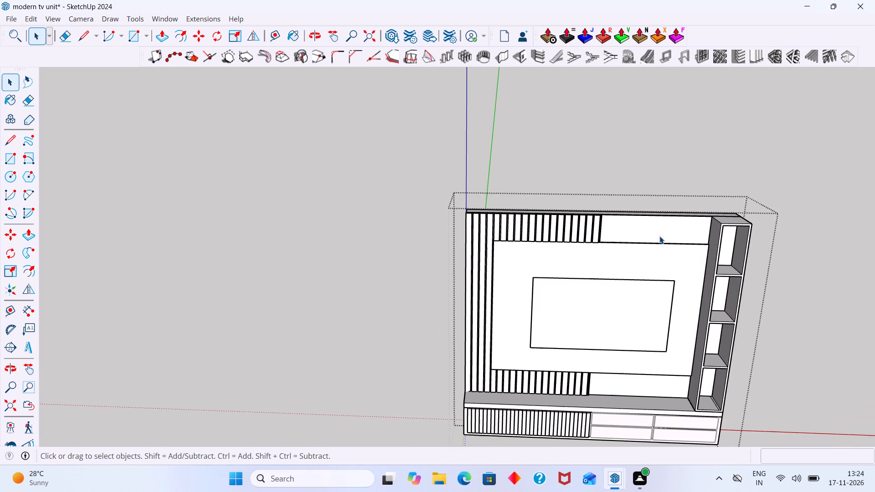
Examine the louvred panelling and console up close, and compare the whole wall unit with the reference image's front view.
scroll(649, 230, down, 2)
shift+middle_drag(642, 236, 438, 190)
drag(722, 210, 717, 210)
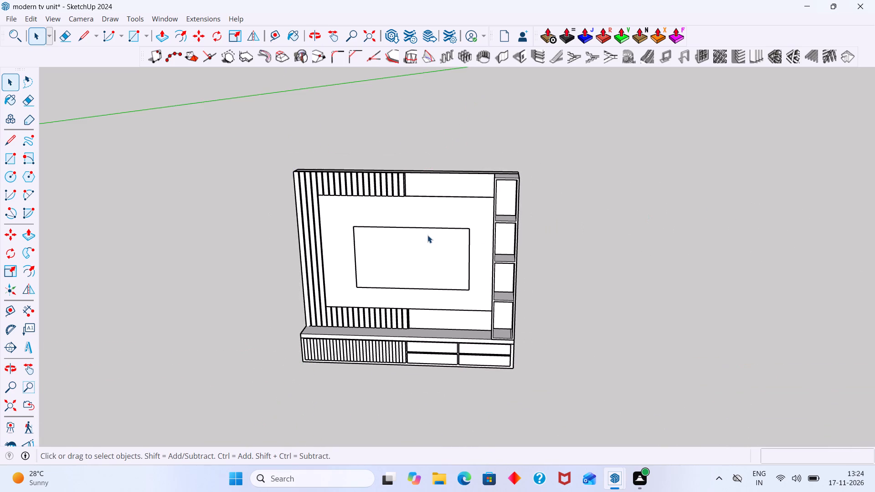
middle_drag(401, 316, 492, 311)
scroll(411, 329, up, 10)
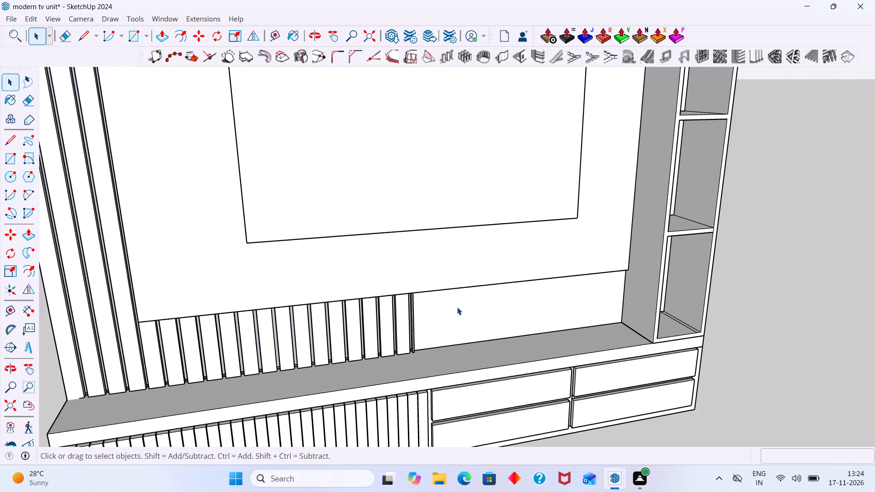
scroll(491, 308, down, 4)
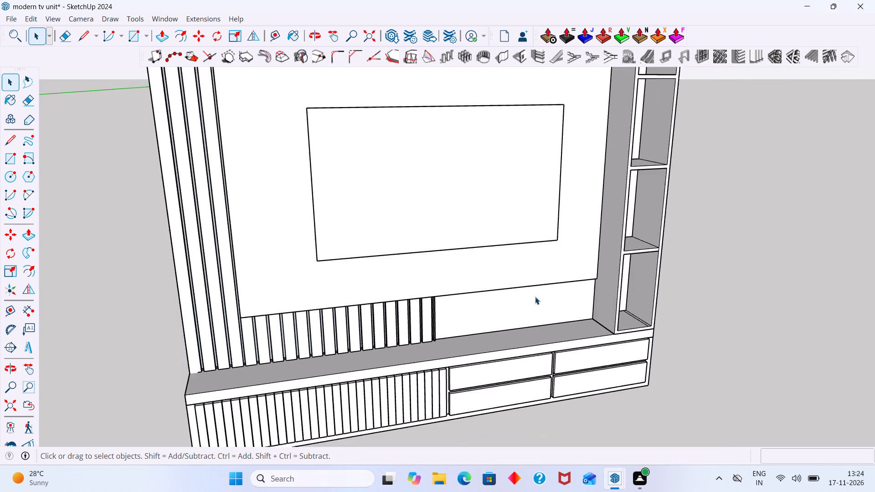
scroll(535, 297, down, 20)
scroll(535, 297, down, 3)
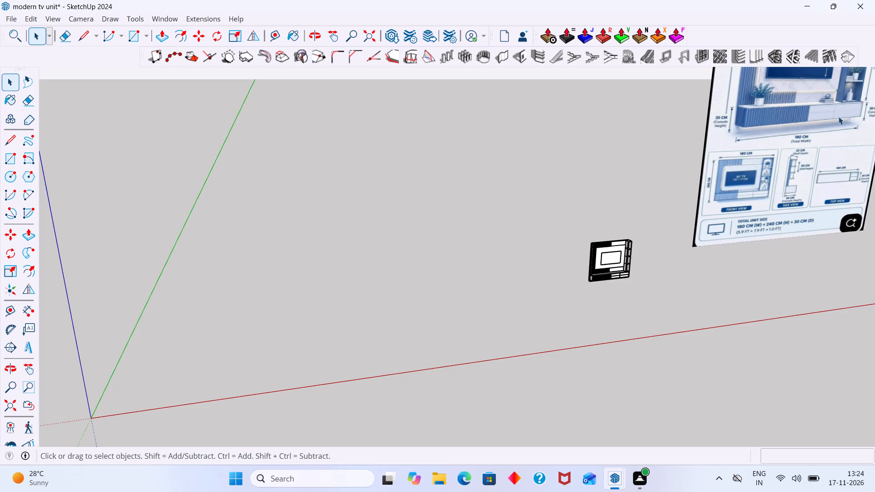
scroll(693, 180, up, 4)
scroll(561, 335, up, 10)
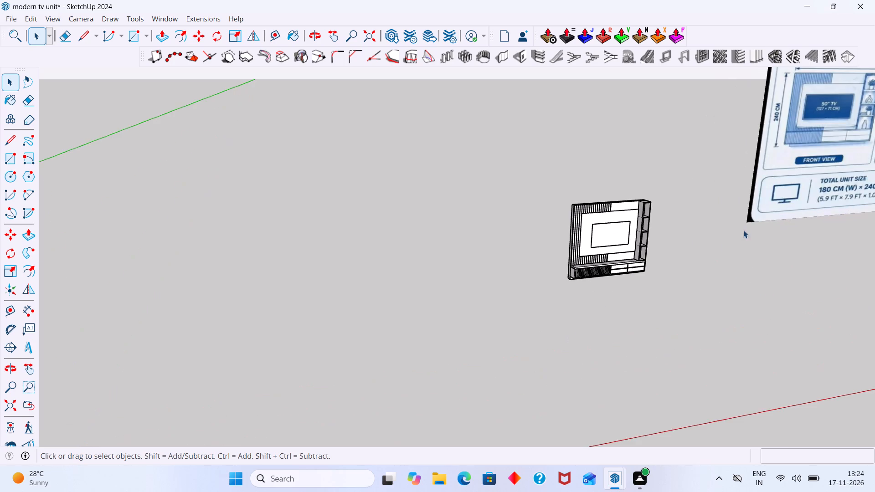
scroll(735, 302, down, 7)
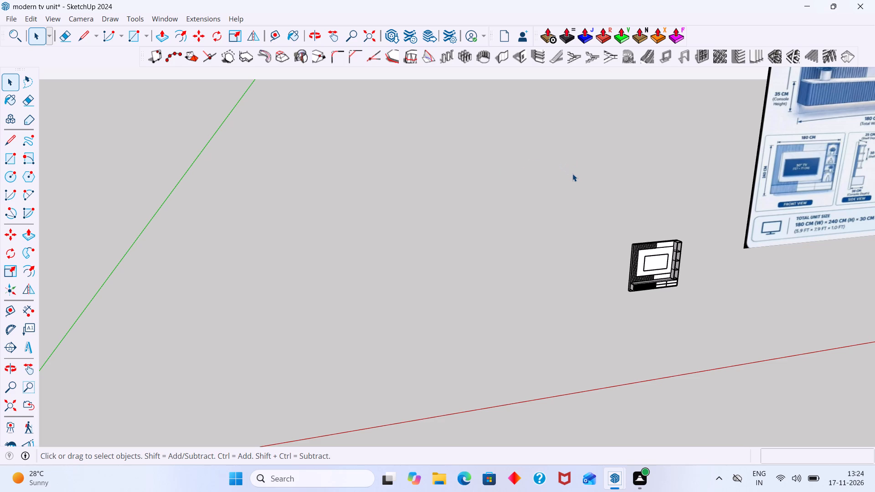
middle_drag(575, 185, 534, 190)
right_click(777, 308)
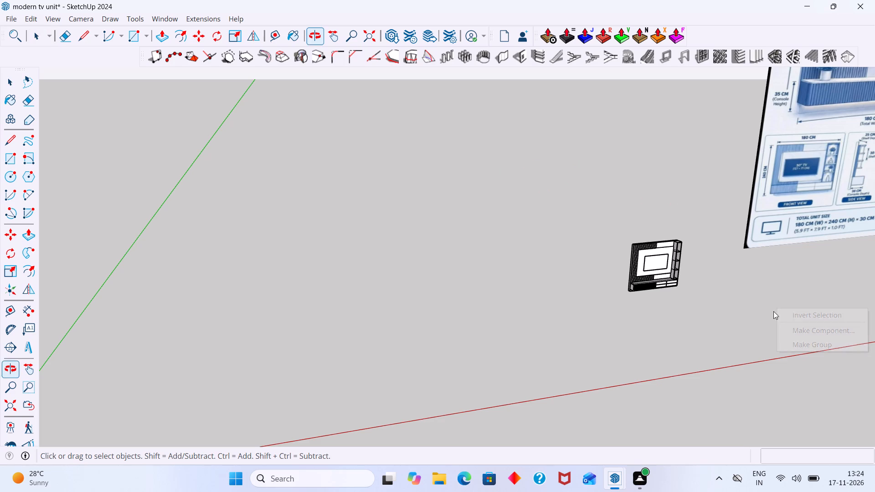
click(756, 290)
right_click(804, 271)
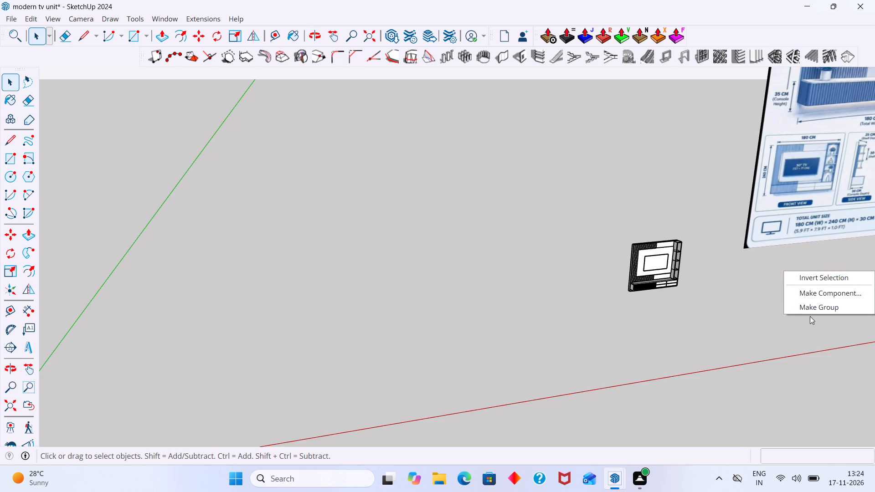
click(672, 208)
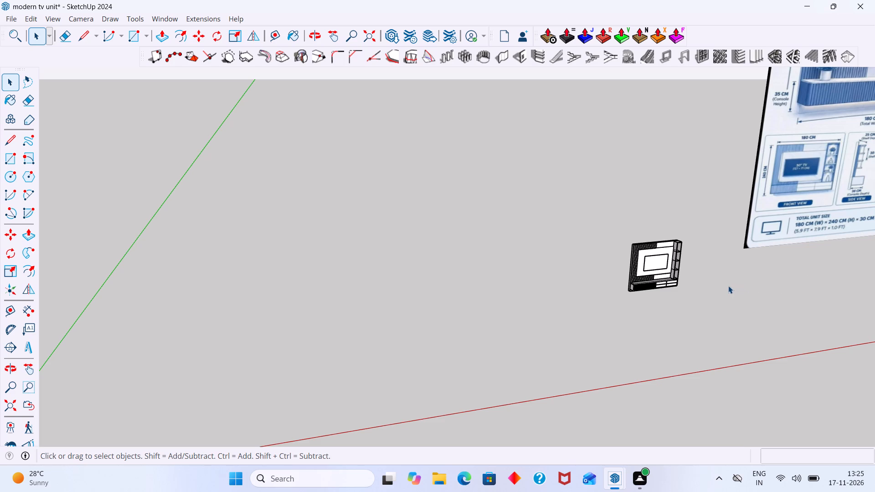
Inspect the wall unit from the side and front, checking the central panel, open shelves, louvres and console drawers.
middle_drag(704, 277, 635, 279)
scroll(647, 298, up, 7)
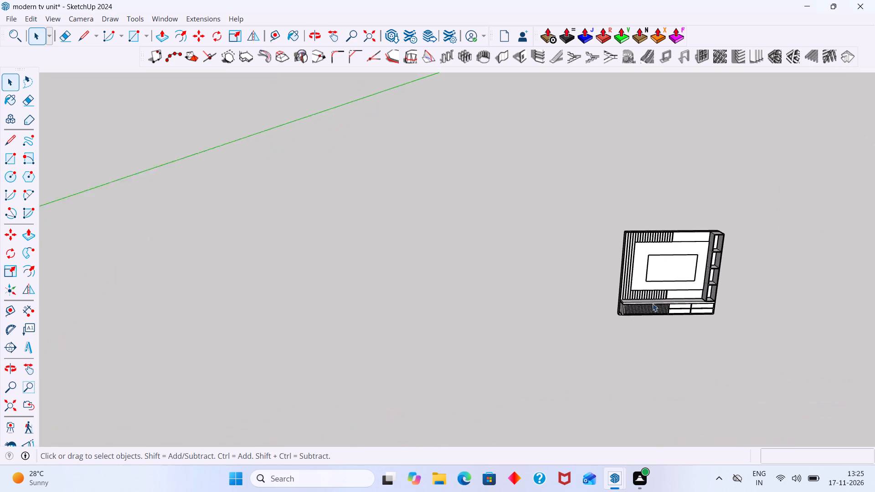
scroll(653, 303, up, 11)
middle_drag(658, 244, 827, 187)
scroll(708, 189, down, 2)
scroll(625, 240, up, 7)
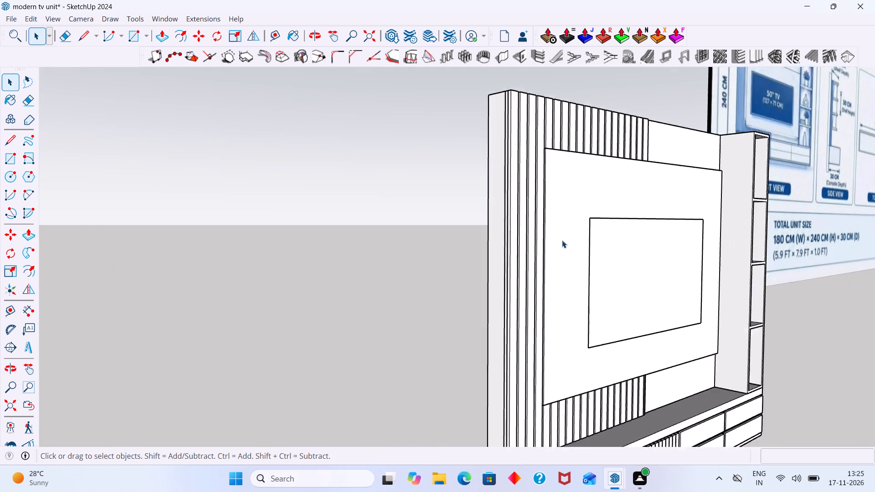
scroll(562, 240, up, 2)
middle_drag(558, 241, 437, 266)
scroll(437, 266, down, 7)
middle_drag(641, 247, 622, 239)
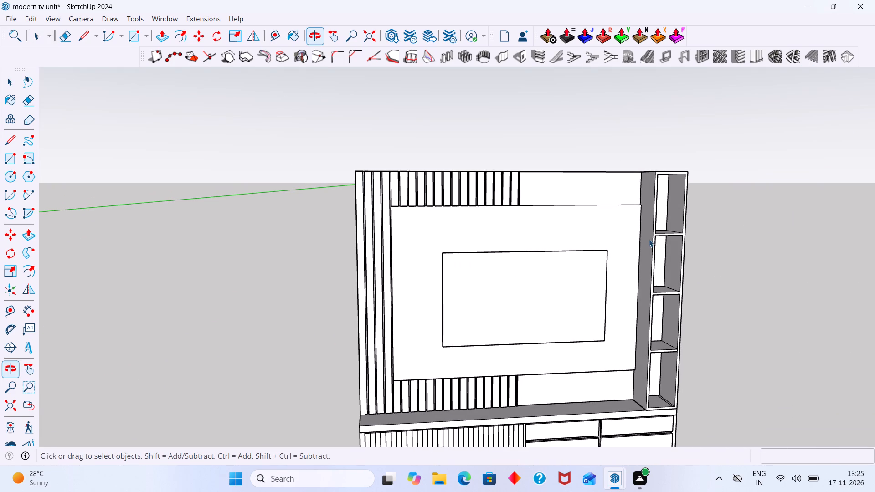
middle_drag(692, 252, 695, 282)
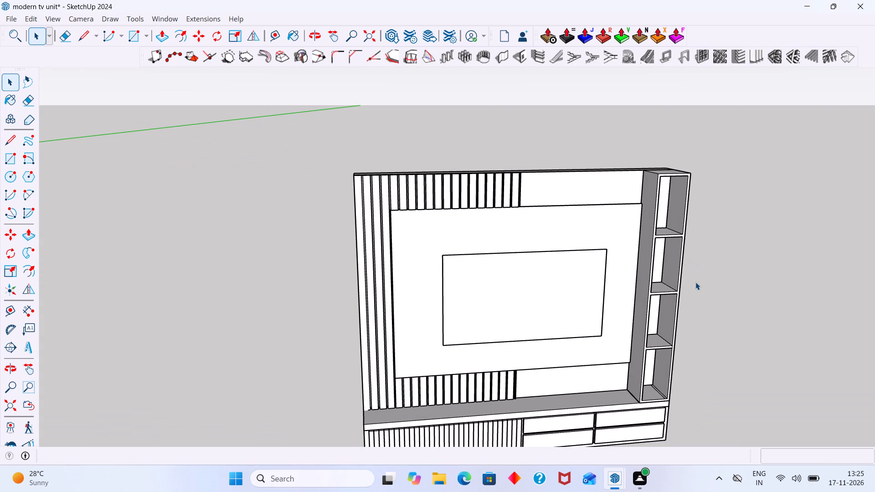
scroll(667, 319, down, 3)
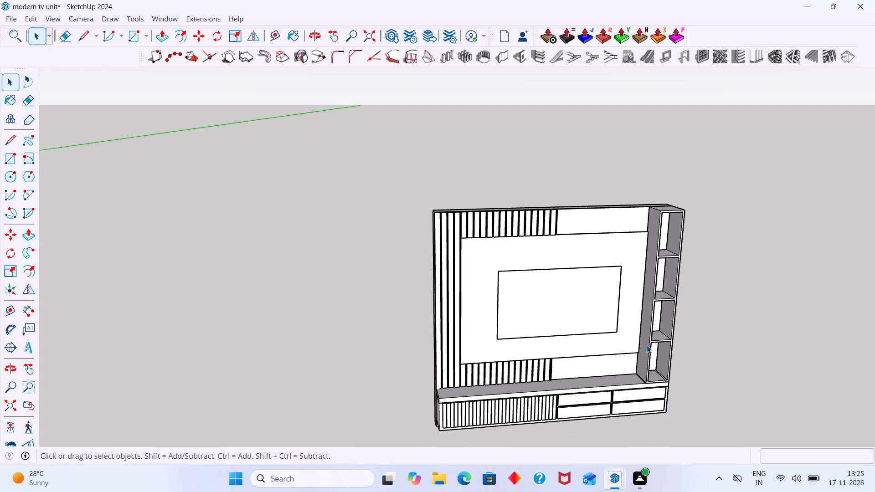
middle_drag(645, 341, 607, 230)
scroll(548, 335, up, 4)
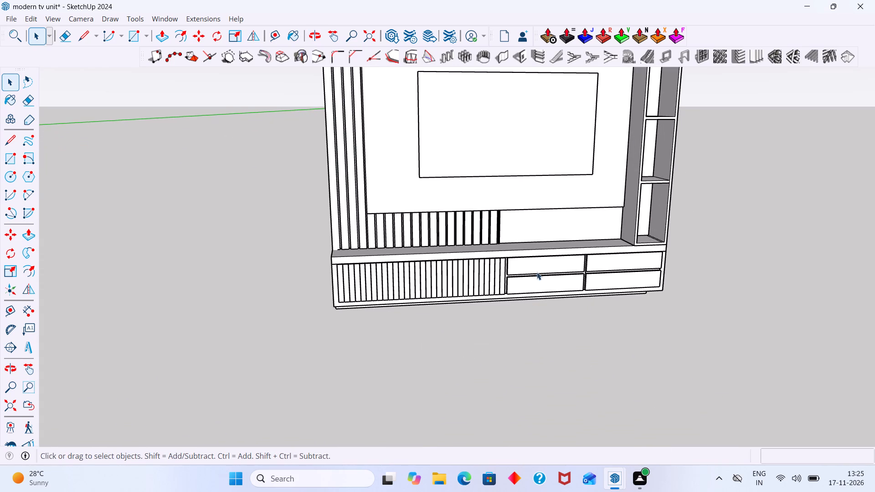
scroll(527, 262, up, 1)
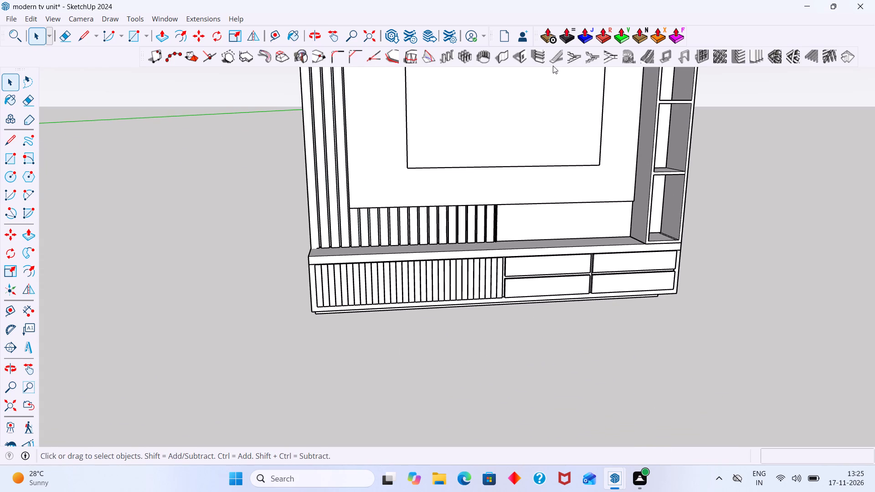
middle_drag(528, 209, 551, 272)
scroll(518, 227, down, 2)
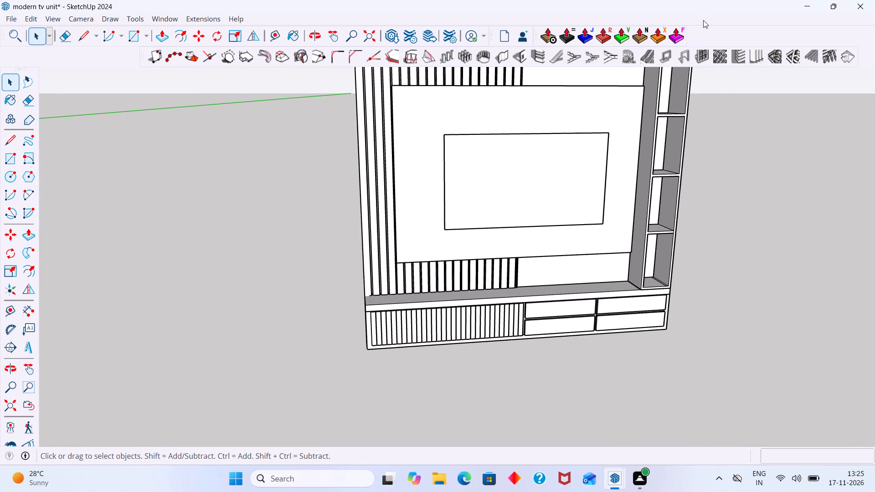
Show the Click-Change 2 - Kitchen equipment tool set and dock it above the other tools.
right_click(735, 17)
click(631, 77)
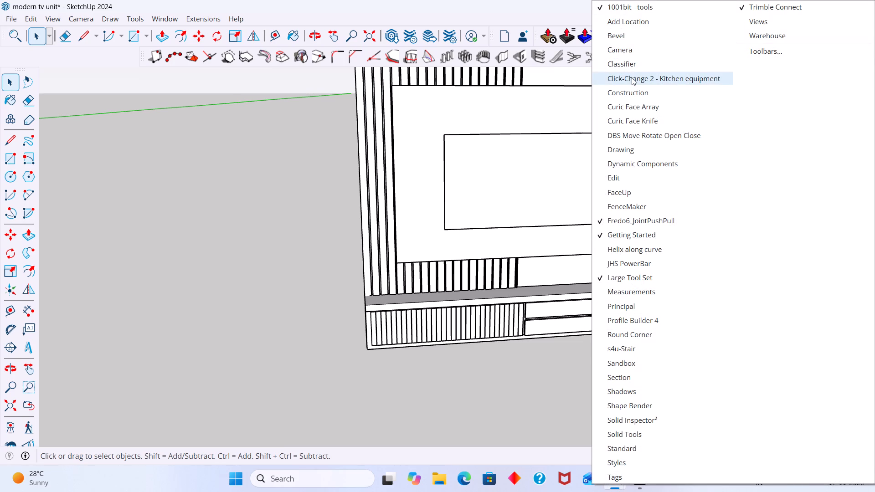
drag(553, 79, 576, 8)
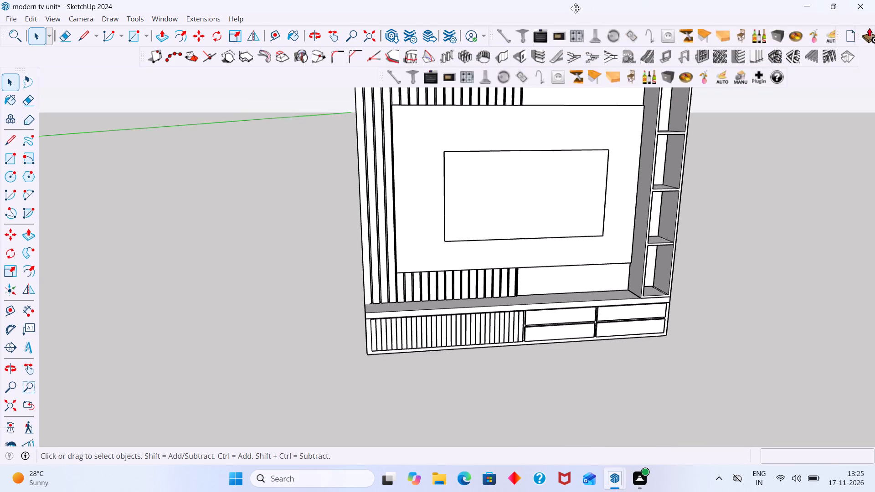
drag(576, 8, 576, 0)
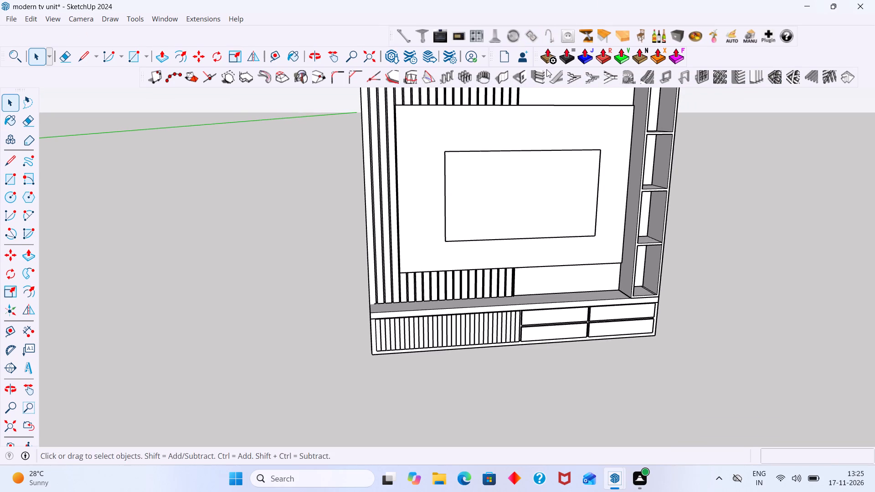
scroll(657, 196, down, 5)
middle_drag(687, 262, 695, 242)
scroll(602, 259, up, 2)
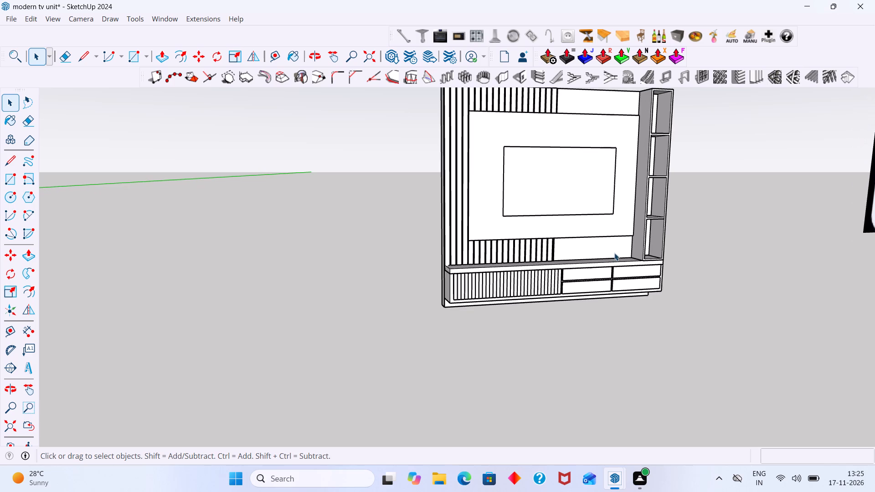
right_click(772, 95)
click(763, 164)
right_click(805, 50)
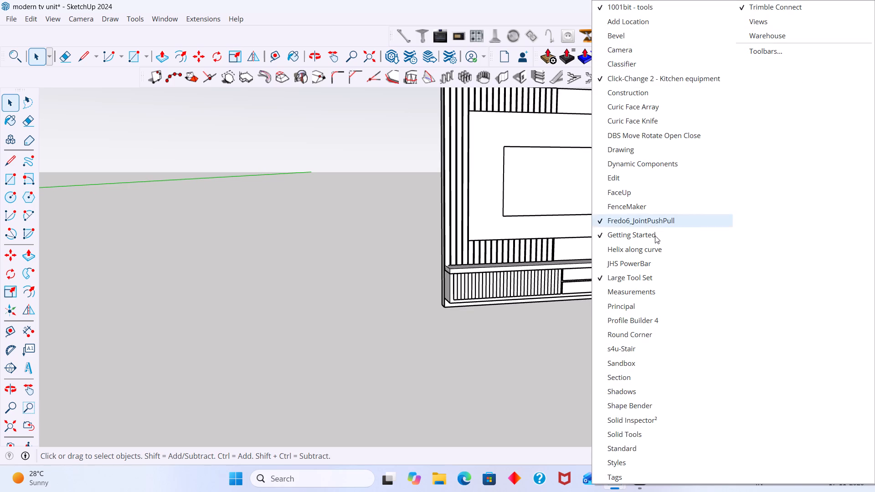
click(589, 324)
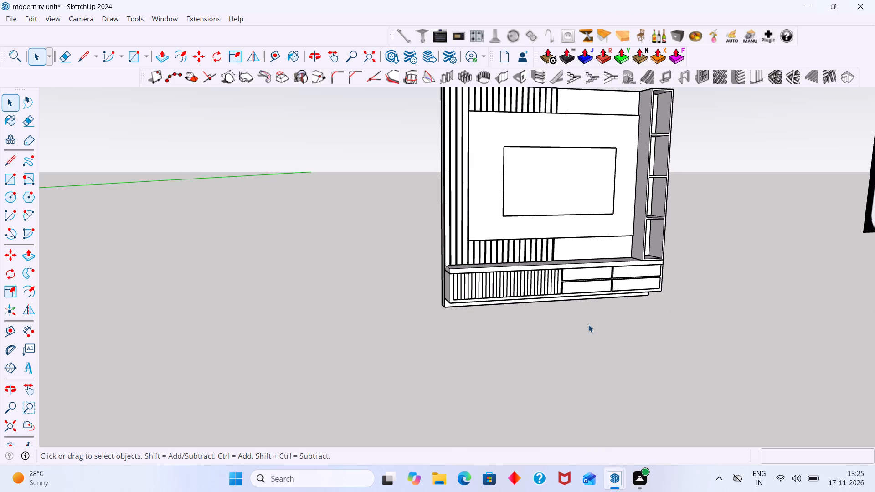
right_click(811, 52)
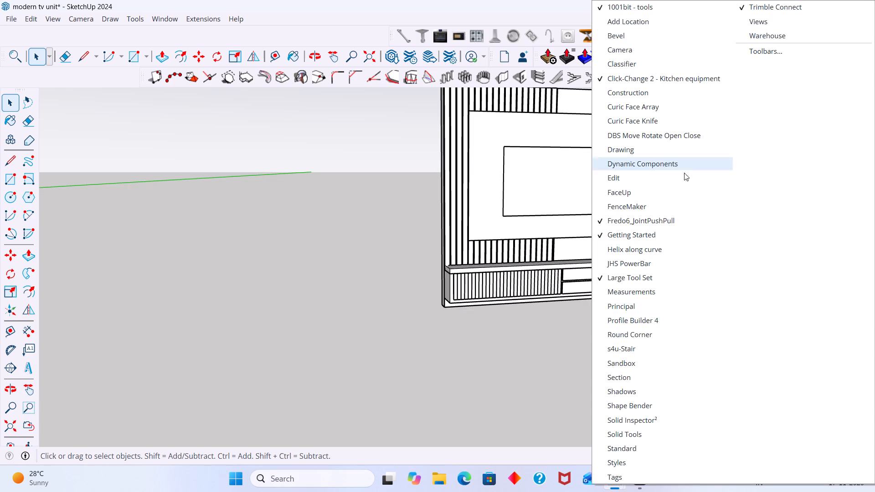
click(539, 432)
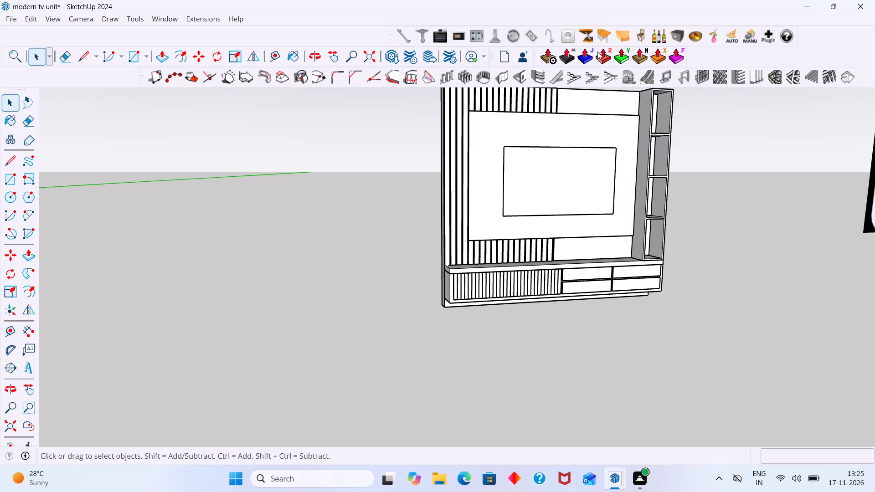
Insert a horizontal metal bar handle near the middle of the console's upper drawer front beside the louvred section.
click(404, 35)
click(403, 38)
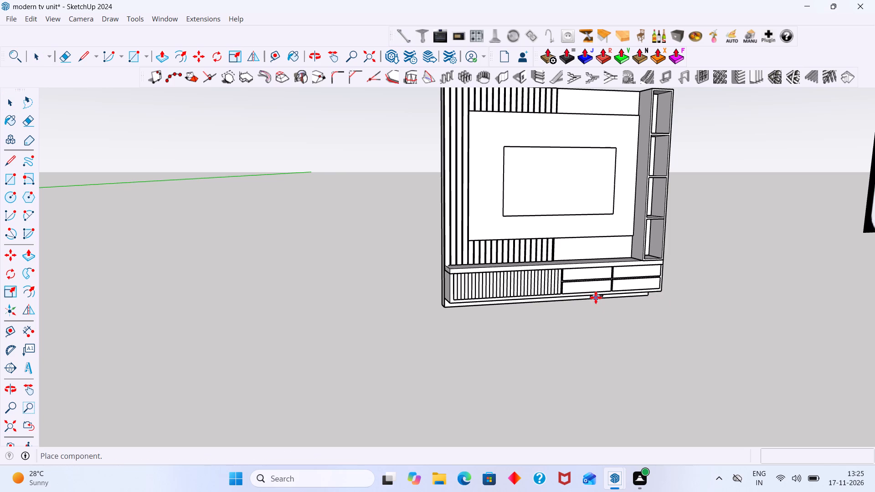
scroll(571, 281, up, 18)
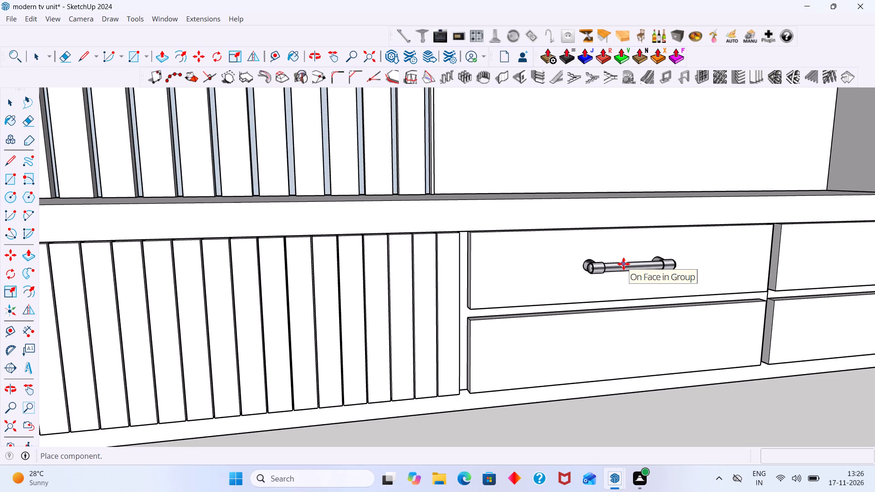
click(623, 264)
scroll(628, 274, down, 2)
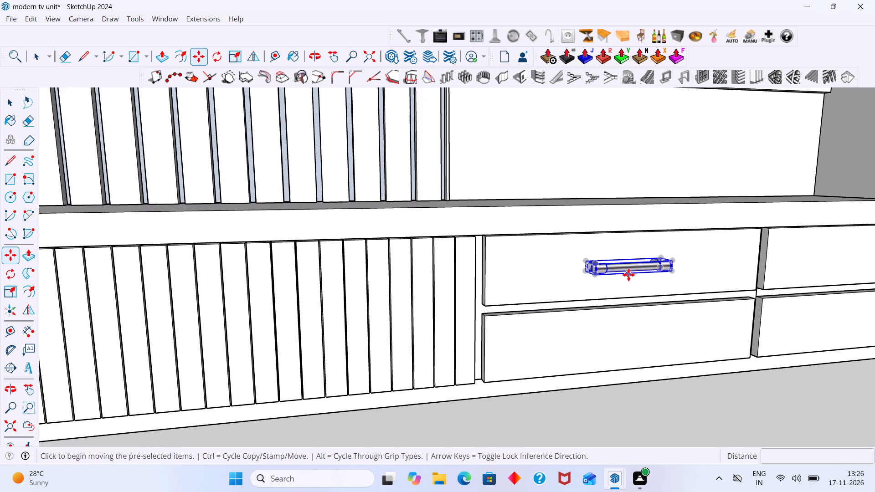
scroll(628, 275, down, 1)
shift+middle_drag(628, 274, 462, 250)
key(space)
click(583, 383)
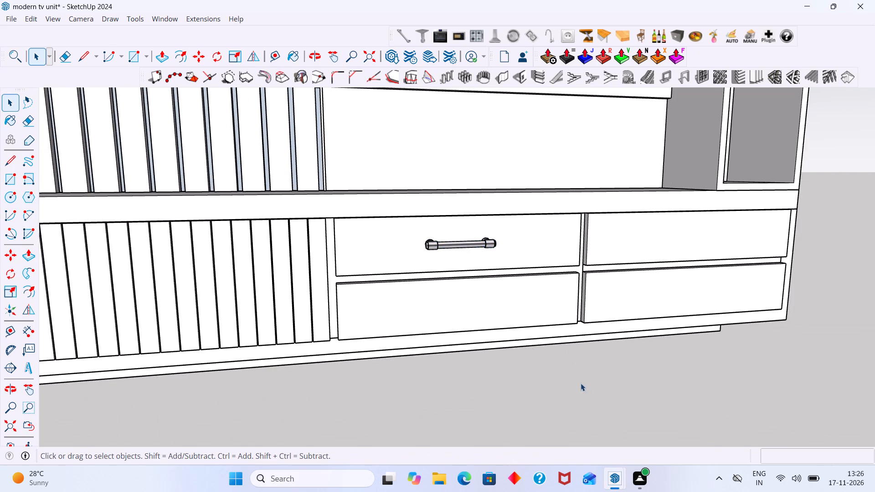
Copy the bar handle about 64.6 cm horizontally onto the neighbouring upper drawer front, at the open-shelf end of the console.
scroll(457, 245, up, 5)
click(457, 245)
key(m)
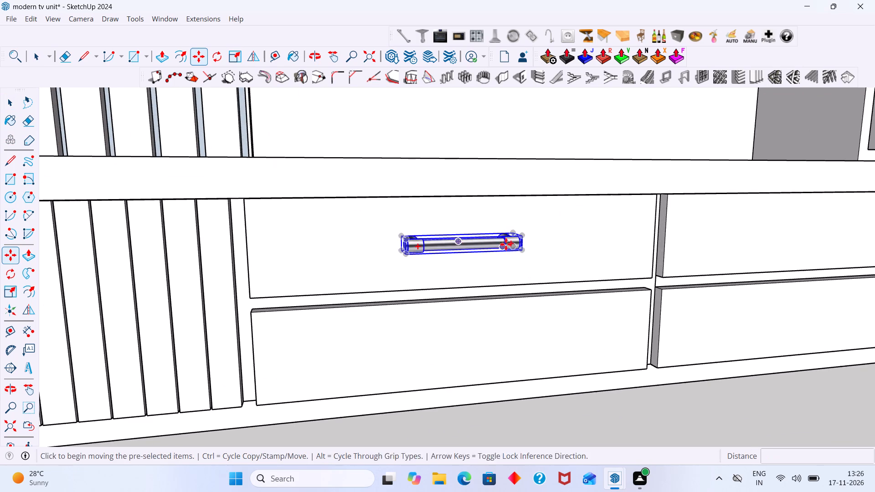
scroll(507, 222, up, 8)
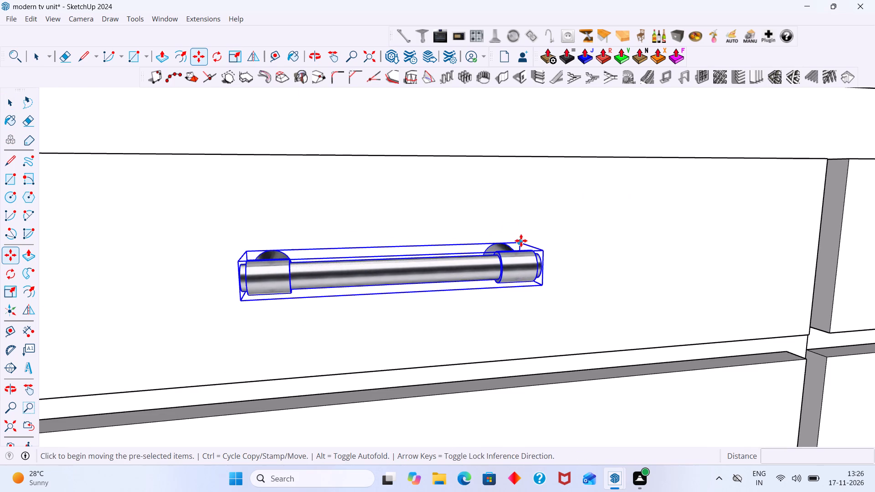
click(521, 241)
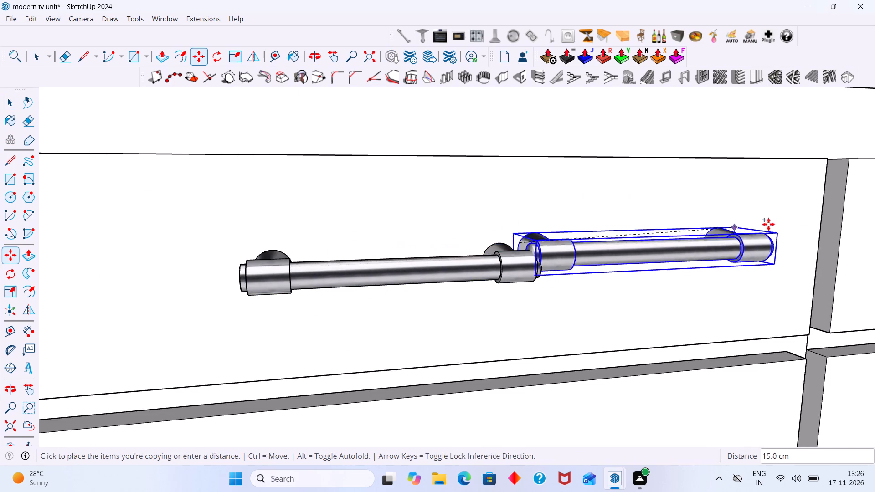
scroll(772, 225, down, 2)
middle_drag(772, 225, 577, 219)
scroll(587, 219, down, 8)
shift+middle_drag(677, 239, 542, 217)
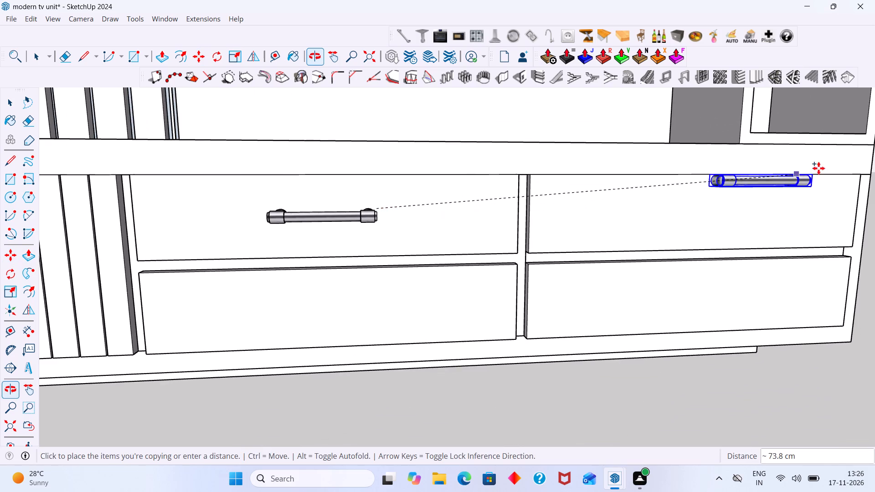
scroll(783, 194, down, 1)
shift+middle_drag(778, 214, 687, 201)
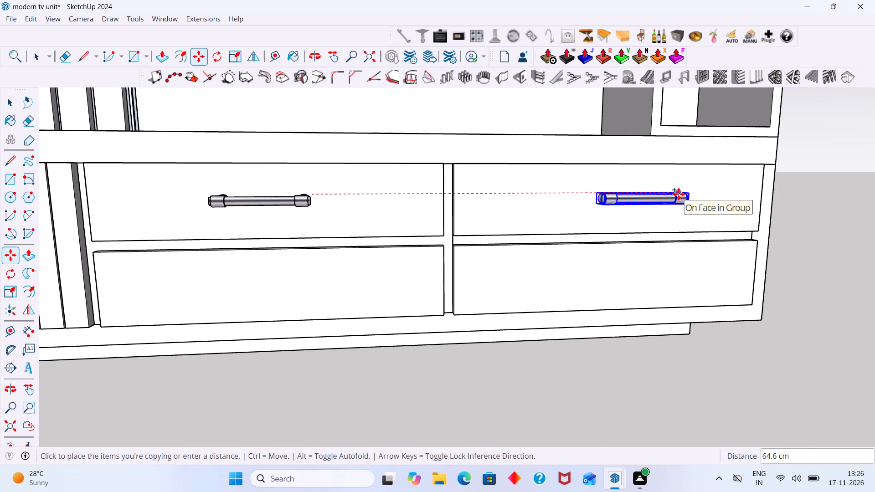
click(678, 194)
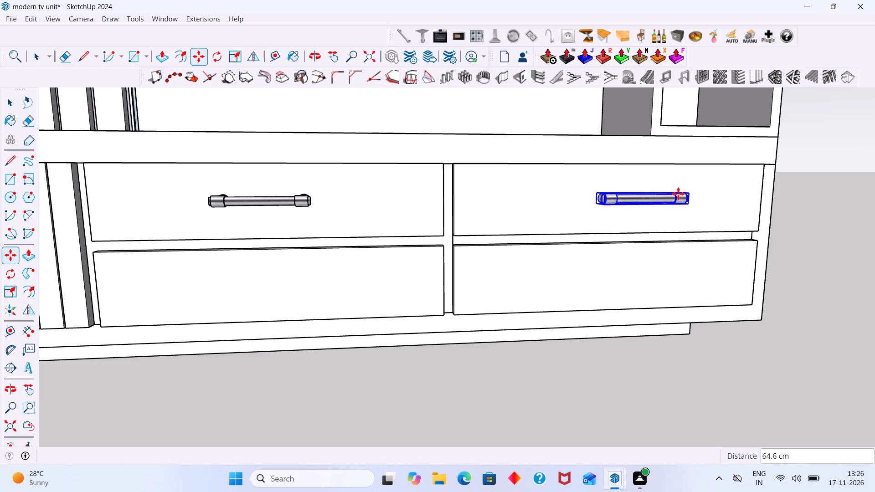
scroll(656, 266, down, 7)
key(space)
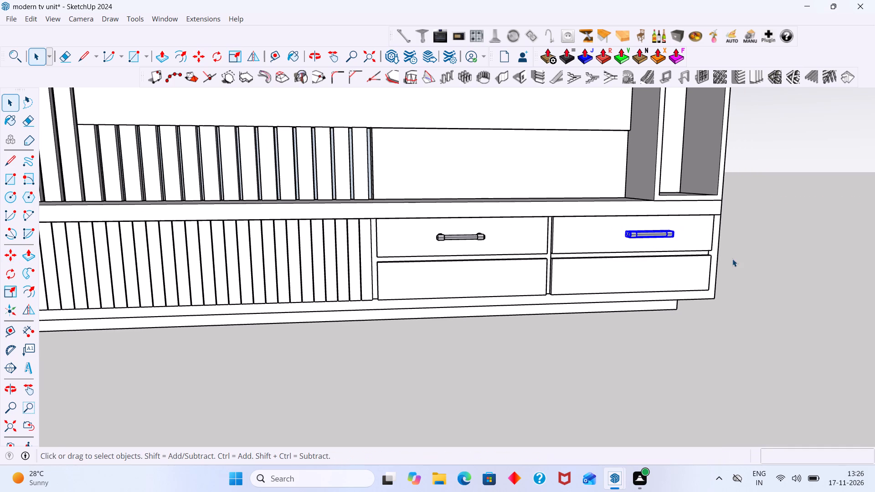
click(733, 258)
Copy the handle beside the louvred section about 13.7 cm straight down onto the lower drawer front.
click(458, 238)
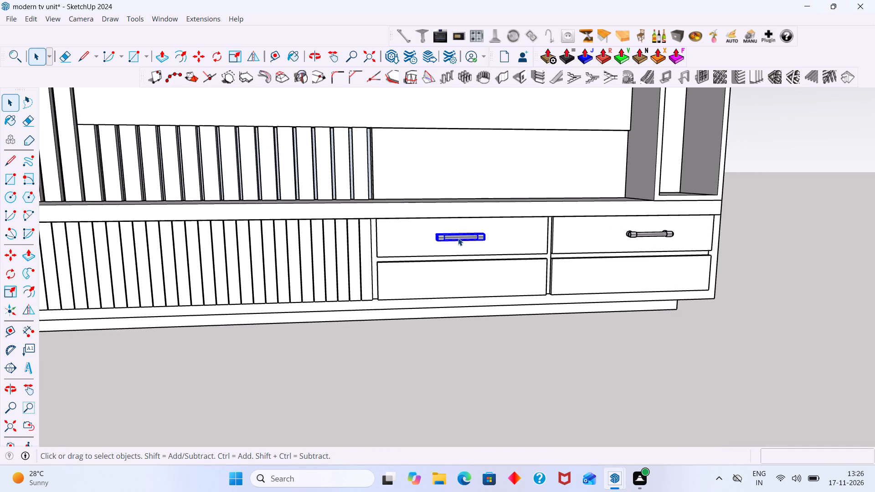
key(m)
scroll(456, 244, up, 18)
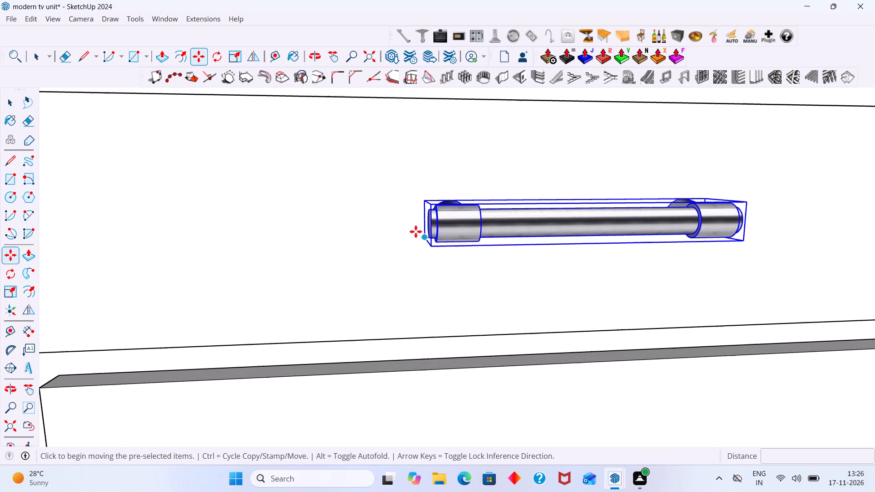
click(422, 236)
scroll(431, 324, down, 1)
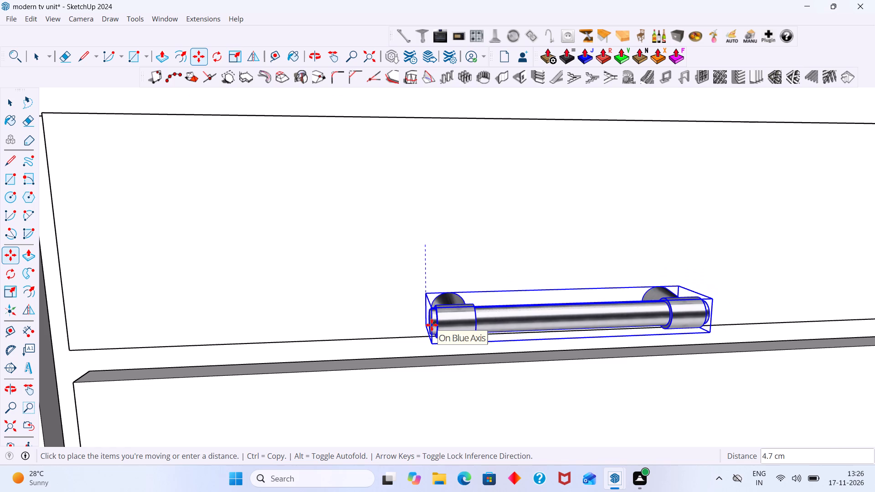
scroll(435, 330, down, 8)
middle_drag(439, 338, 464, 161)
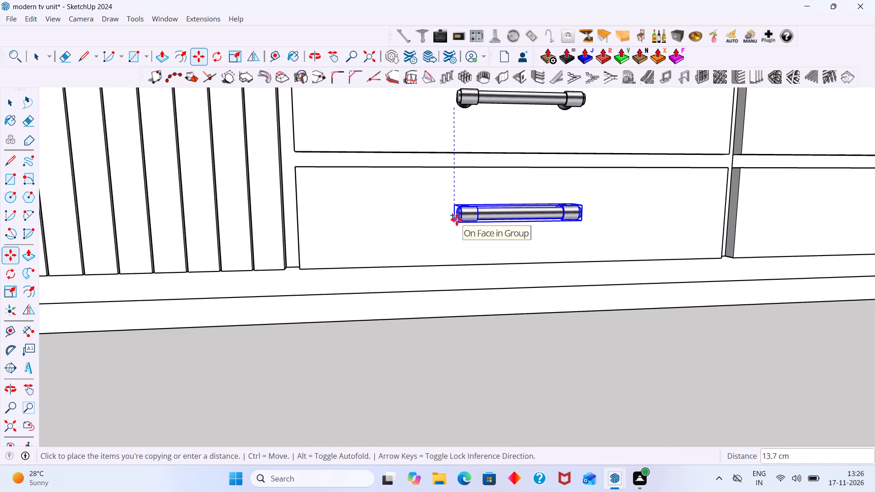
click(457, 219)
scroll(456, 231, down, 7)
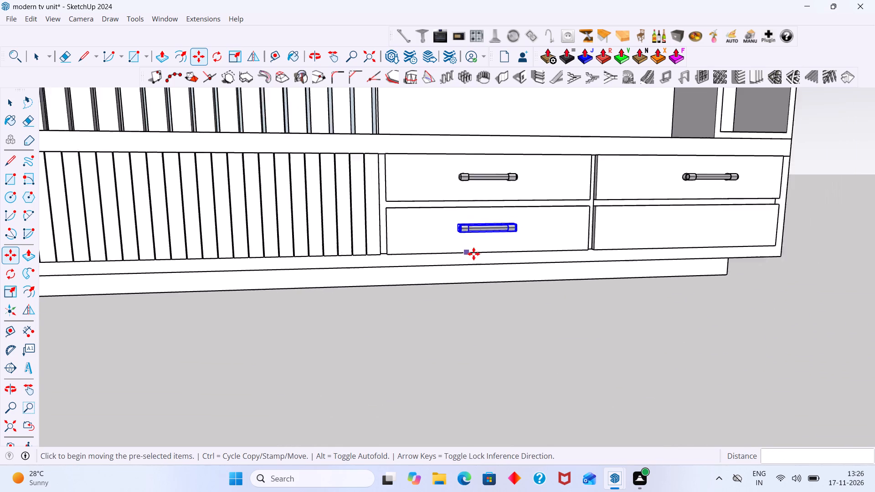
scroll(474, 254, down, 5)
key(space)
click(635, 310)
Copy the upper handle at the open-shelf end about 14.4 cm straight down onto the lower drawer front.
scroll(633, 220, up, 9)
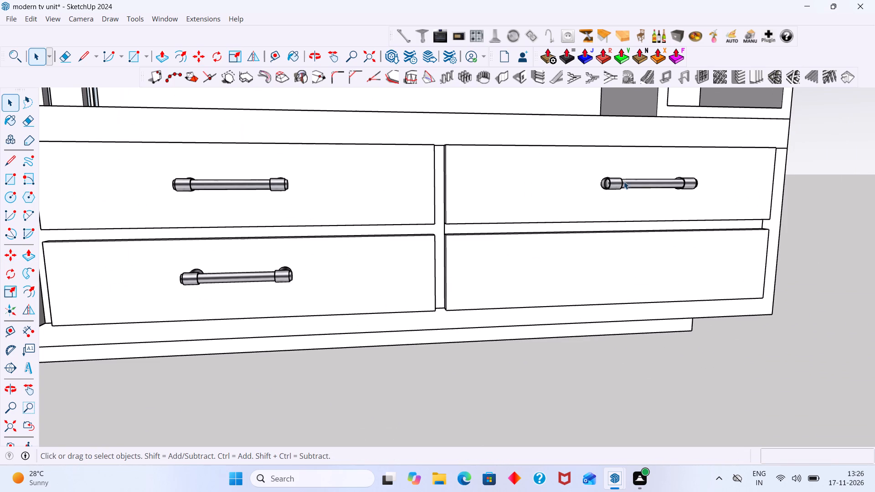
click(624, 181)
key(m)
scroll(579, 197, up, 14)
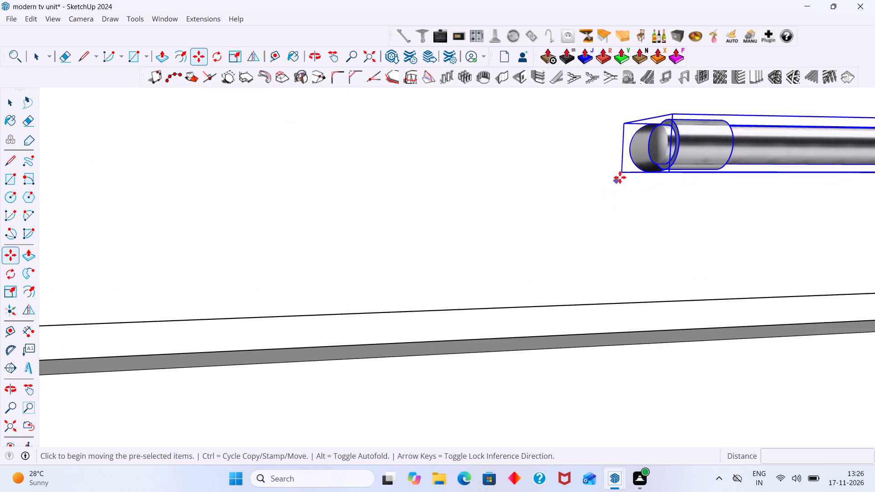
click(623, 172)
scroll(627, 251, down, 5)
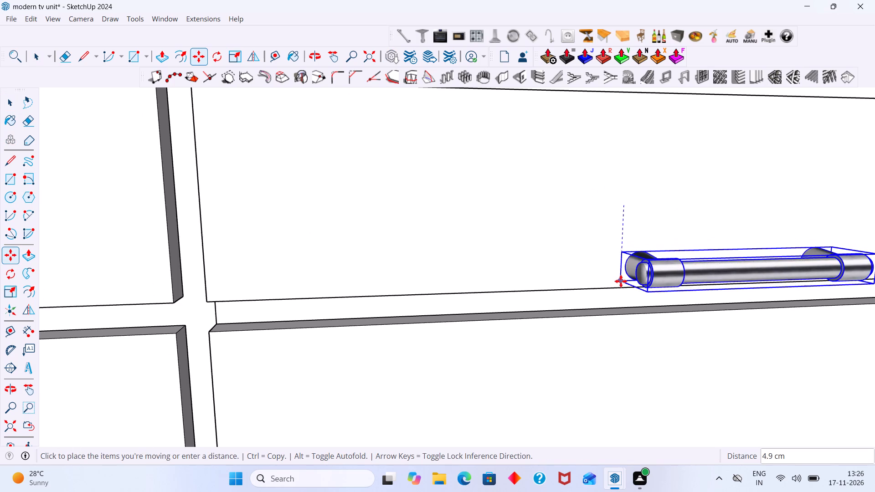
scroll(618, 296, down, 5)
shift+middle_drag(618, 325, 569, 212)
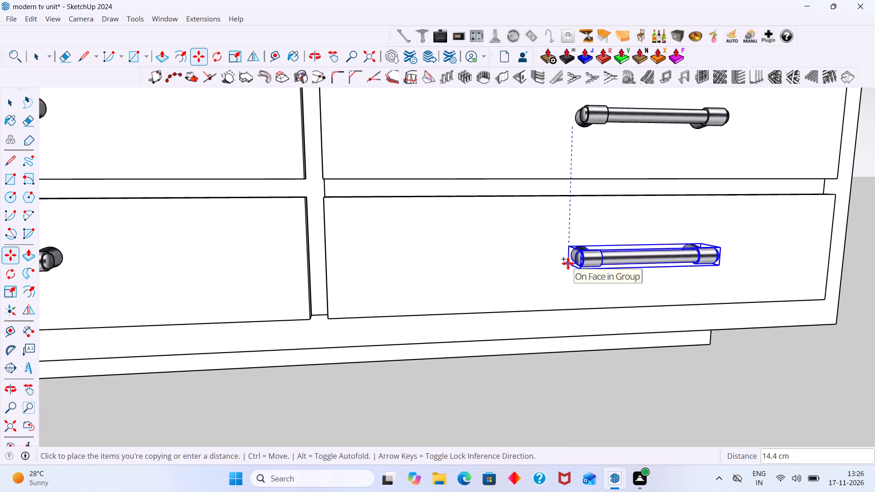
click(568, 263)
key(space)
click(729, 371)
scroll(711, 364, down, 4)
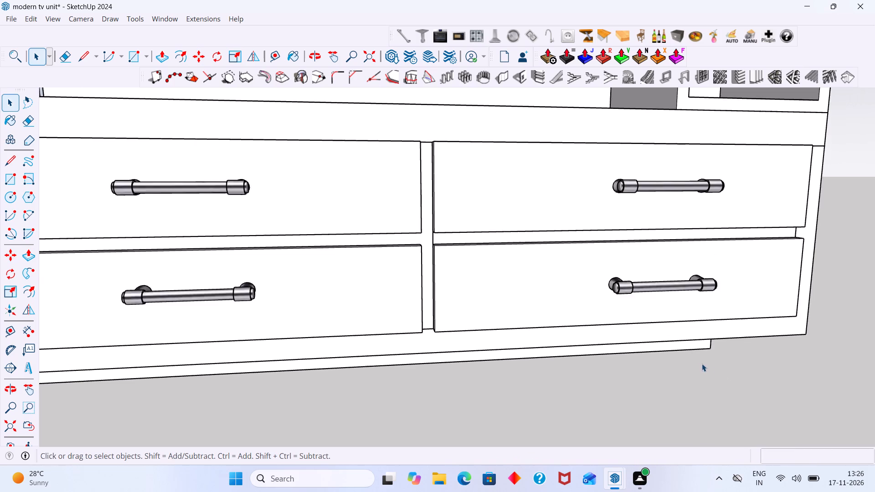
scroll(702, 364, down, 18)
shift+middle_drag(698, 345, 541, 287)
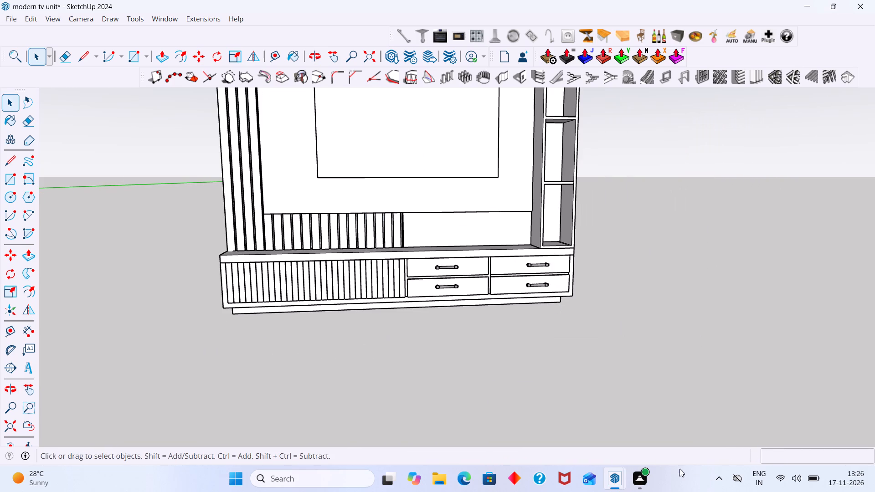
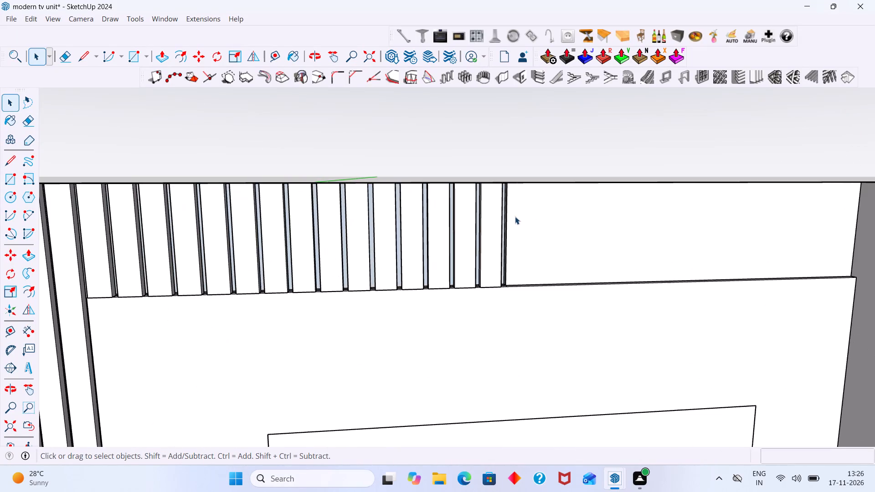
Examine the whole TV wall unit from the front, including the louvred panelling, shelving and drawer handles.
middle_drag(530, 209, 515, 301)
scroll(522, 296, down, 10)
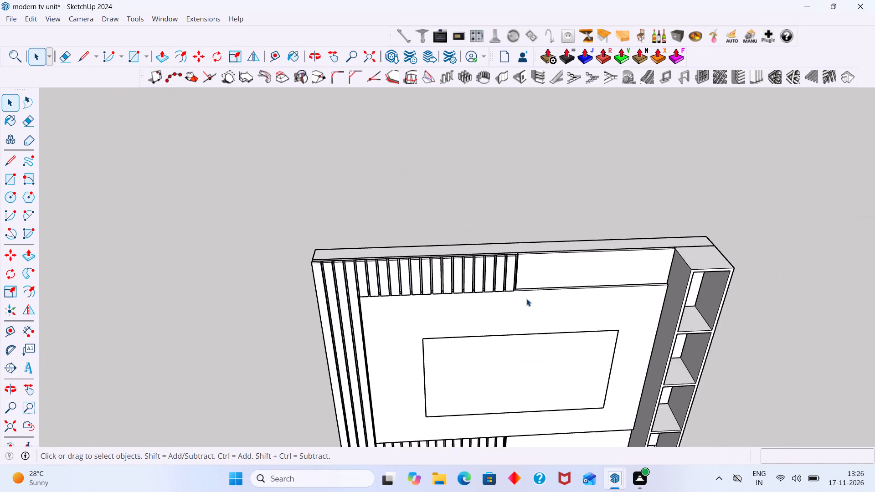
scroll(526, 298, down, 5)
middle_drag(613, 301, 508, 265)
scroll(461, 272, up, 1)
middle_drag(585, 247, 595, 203)
scroll(595, 203, up, 1)
scroll(594, 265, down, 3)
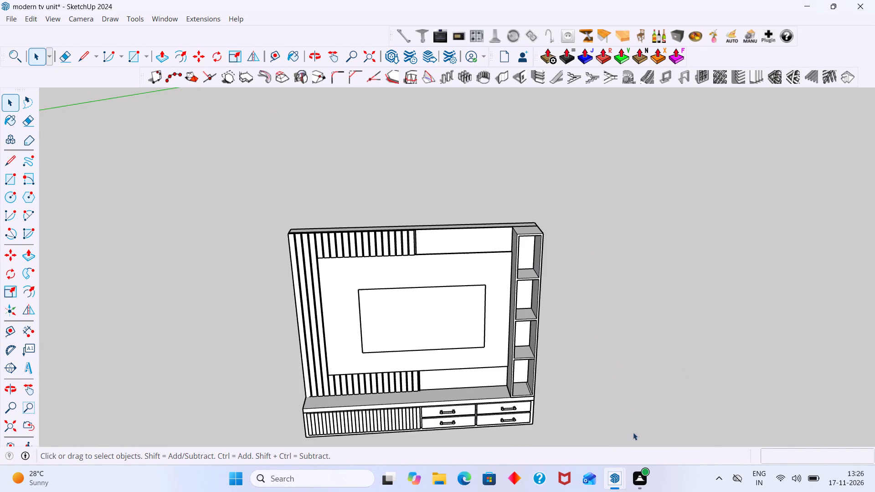
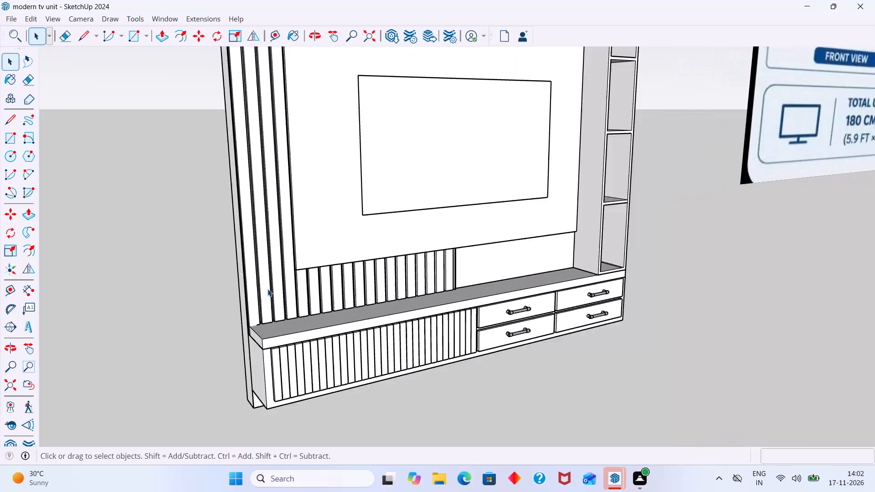
Search the 3D Warehouse for plants.
scroll(268, 289, down, 20)
scroll(268, 289, down, 2)
middle_drag(269, 290, 251, 292)
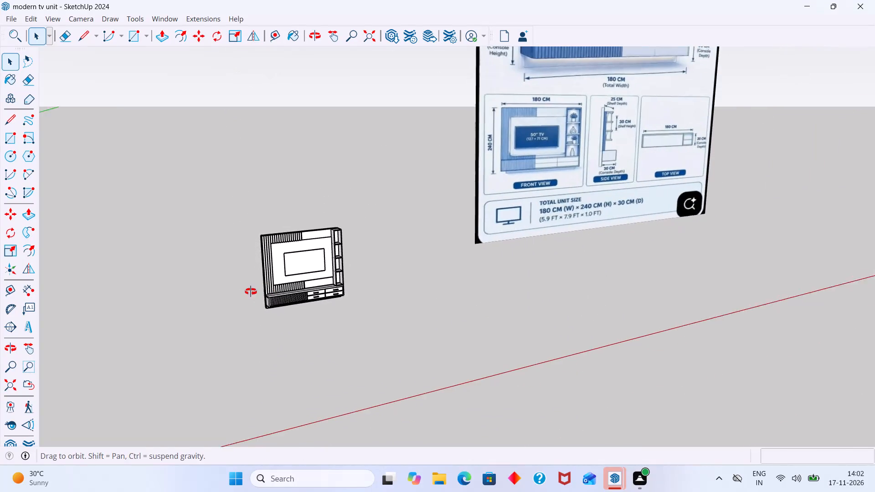
middle_drag(251, 292, 244, 292)
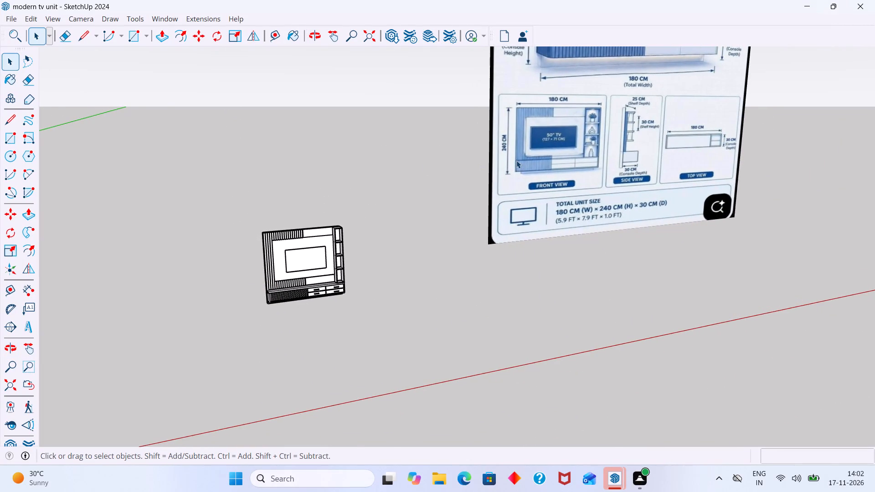
scroll(516, 160, down, 3)
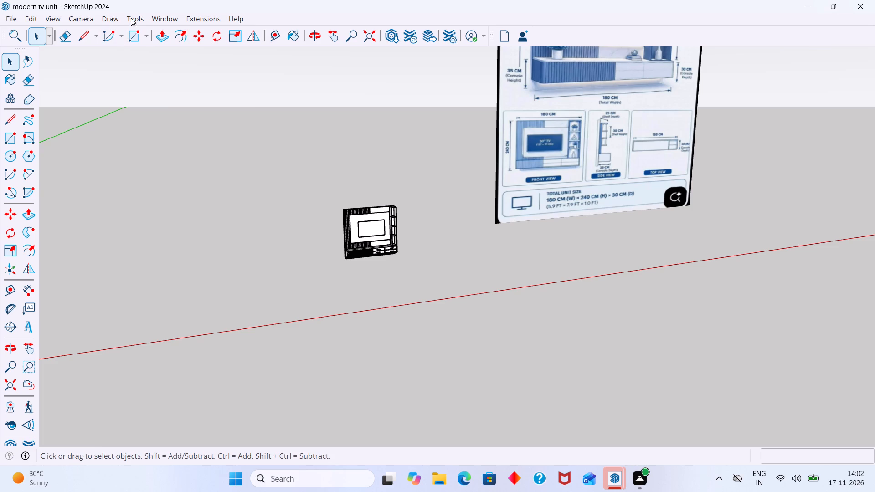
click(165, 19)
click(193, 121)
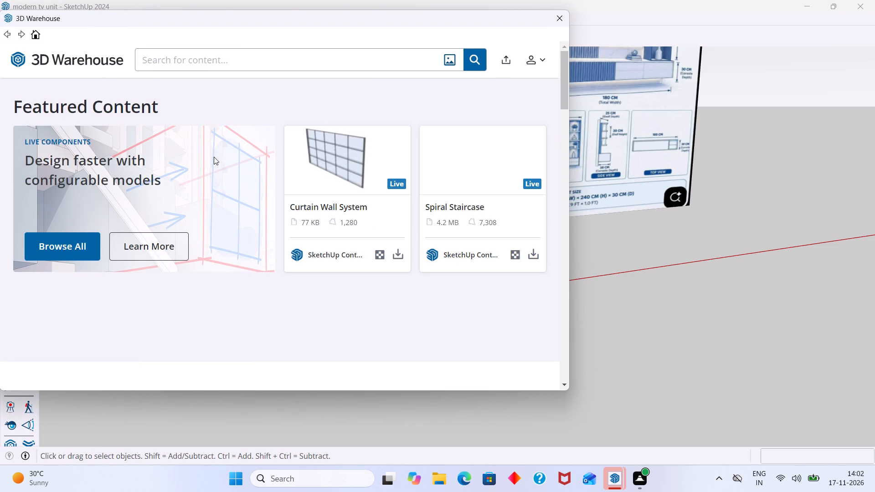
click(196, 66)
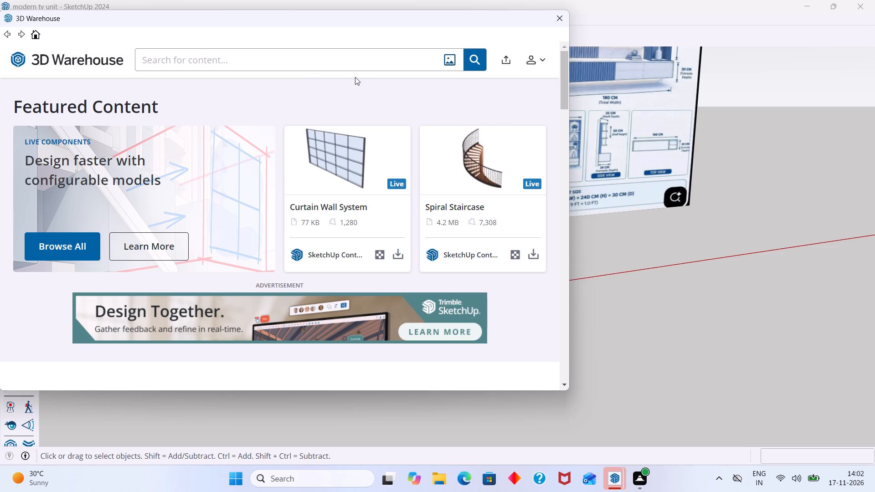
text(plant)
key(s)
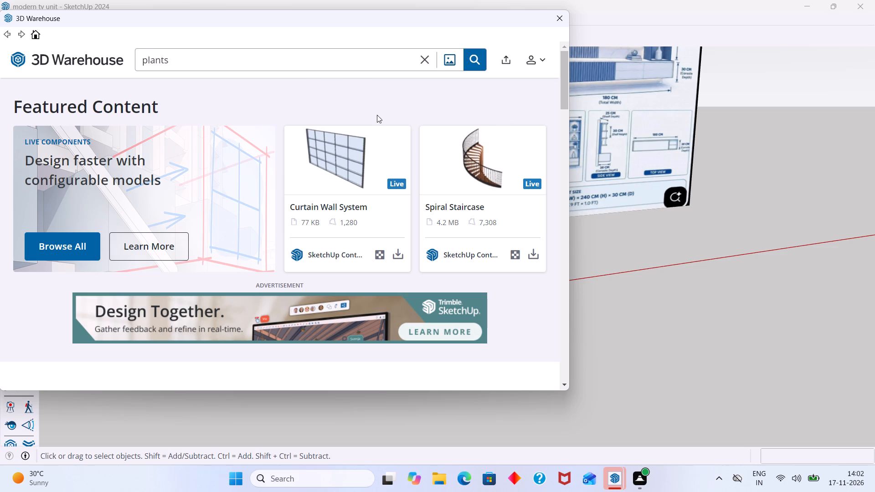
click(470, 53)
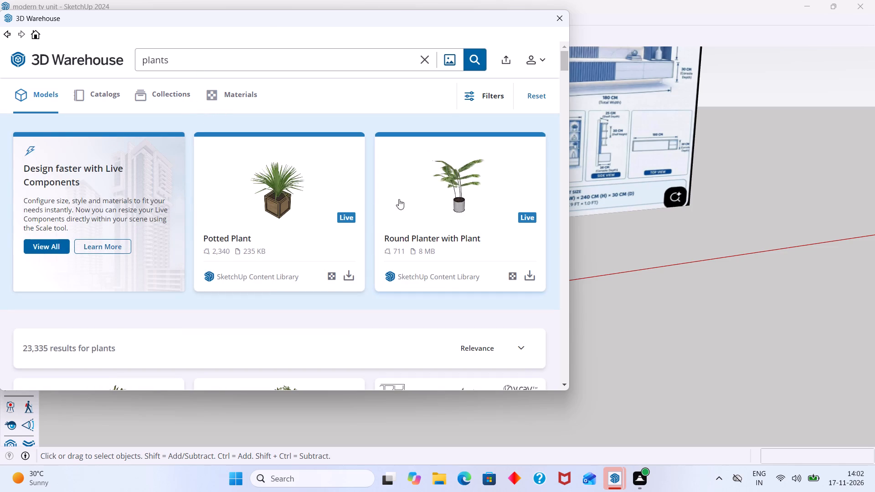
Load the 9 MB broad-leaved PLANT model from the search results directly into the model and place it beside the TV unit.
scroll(395, 205, down, 4)
scroll(331, 259, down, 3)
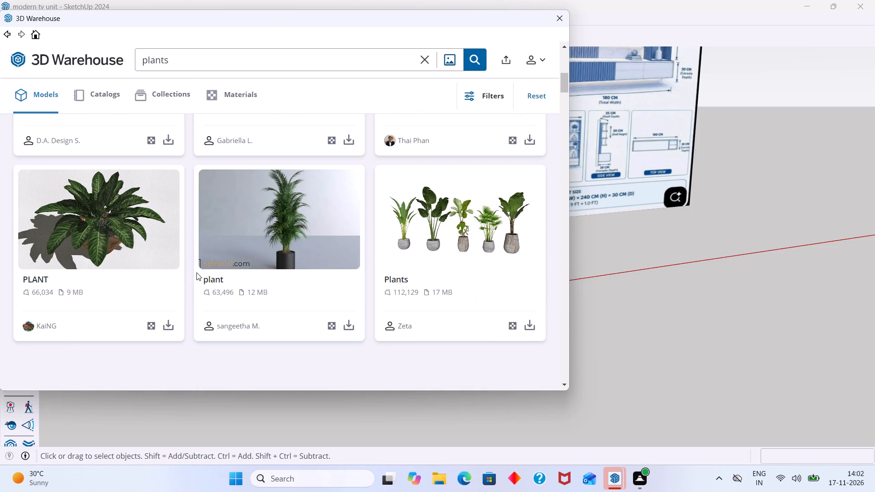
click(168, 326)
scroll(226, 298, down, 4)
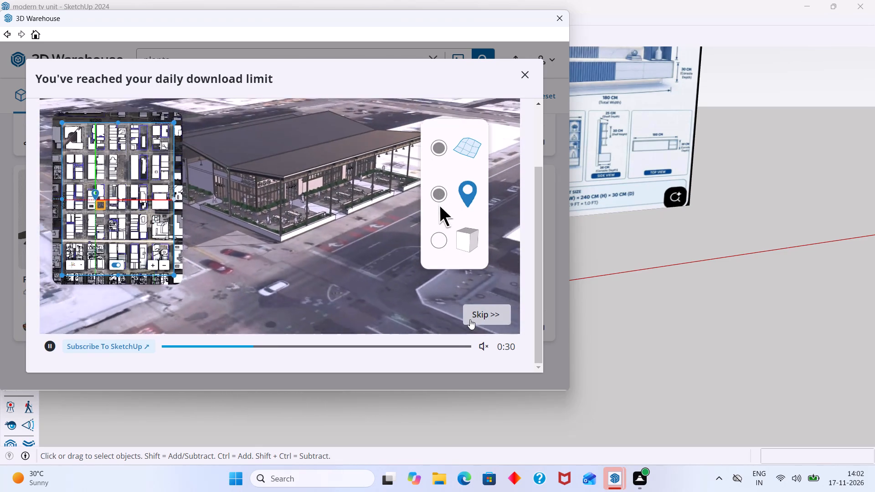
click(470, 319)
click(294, 271)
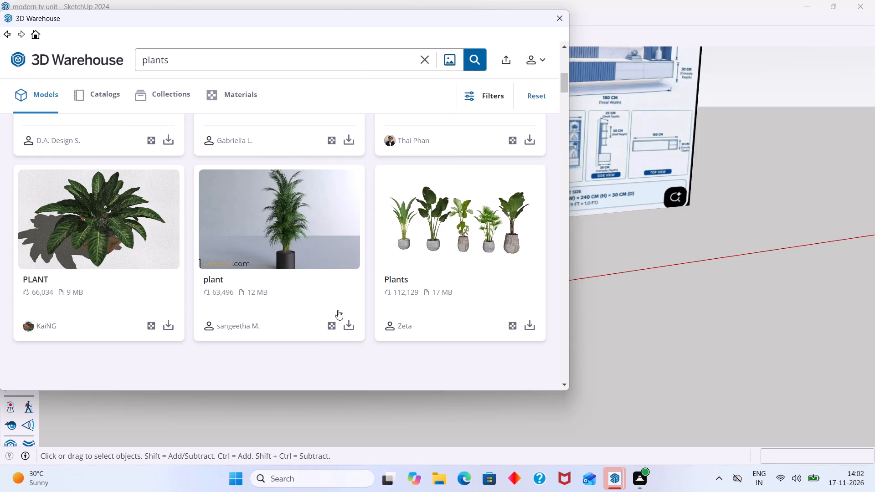
click(168, 324)
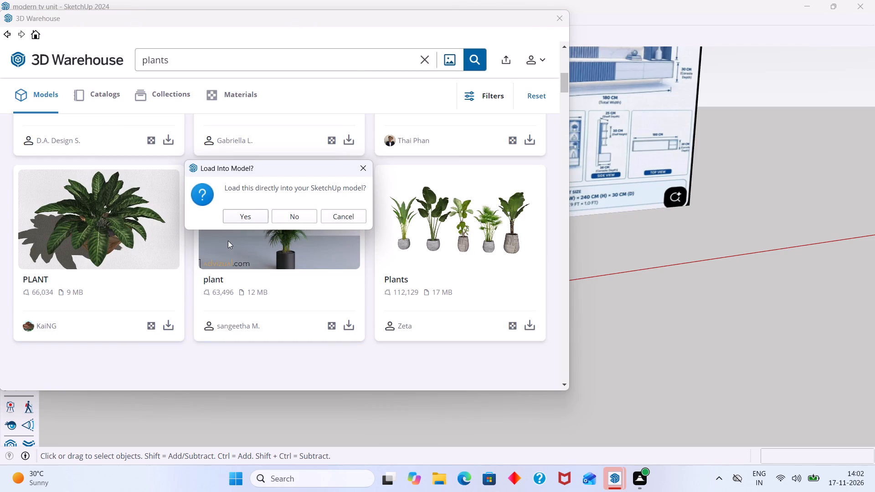
click(240, 217)
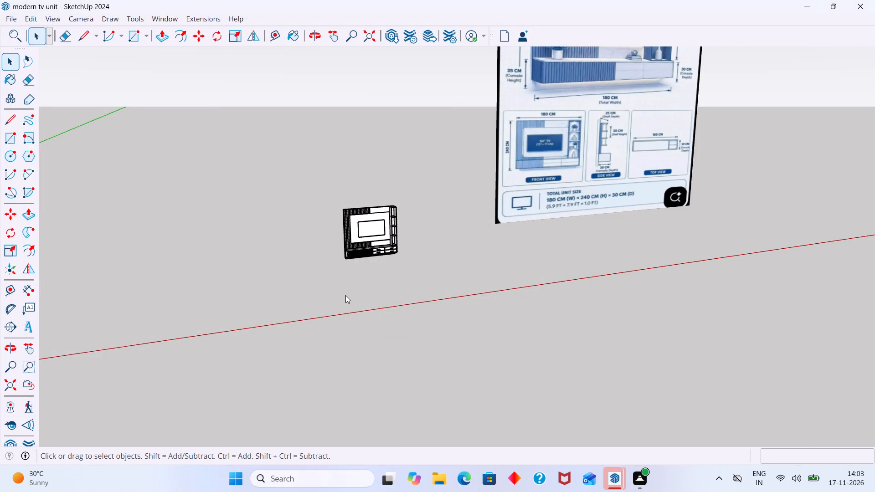
click(535, 269)
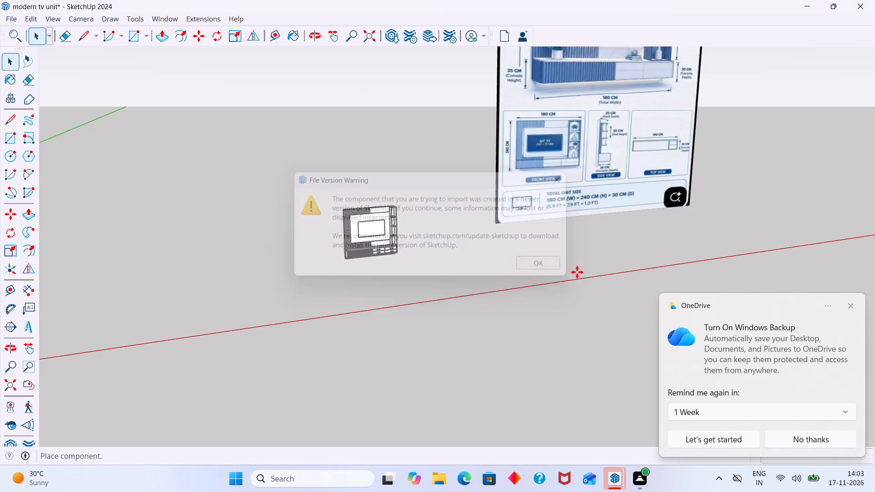
click(847, 305)
scroll(382, 317, down, 3)
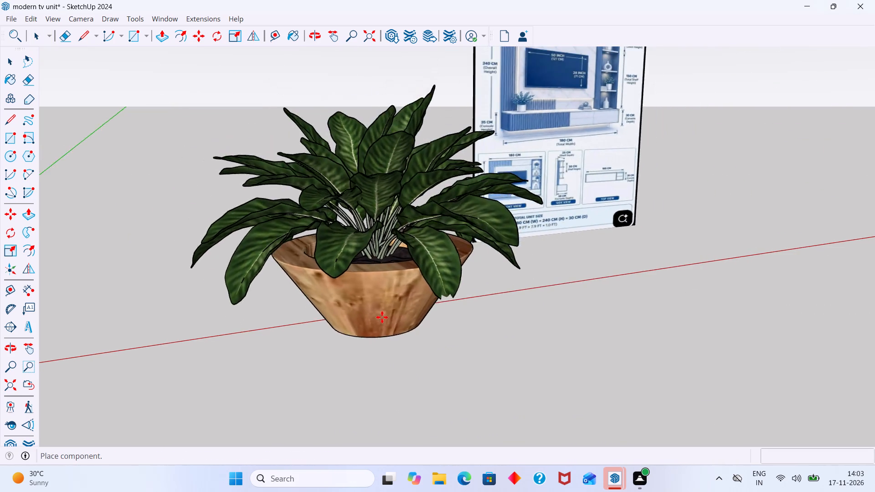
scroll(382, 317, down, 4)
click(268, 293)
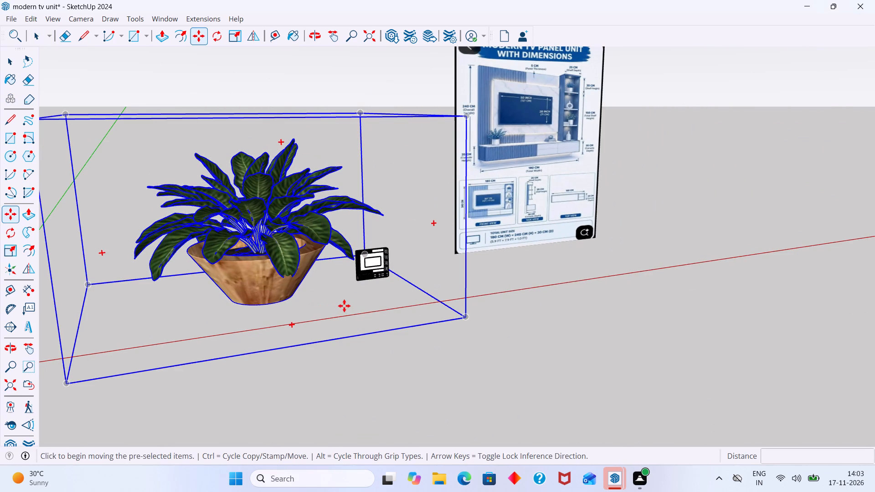
Scale the potted plant's height by 0.50 and shrink its width along the red axis.
key(s)
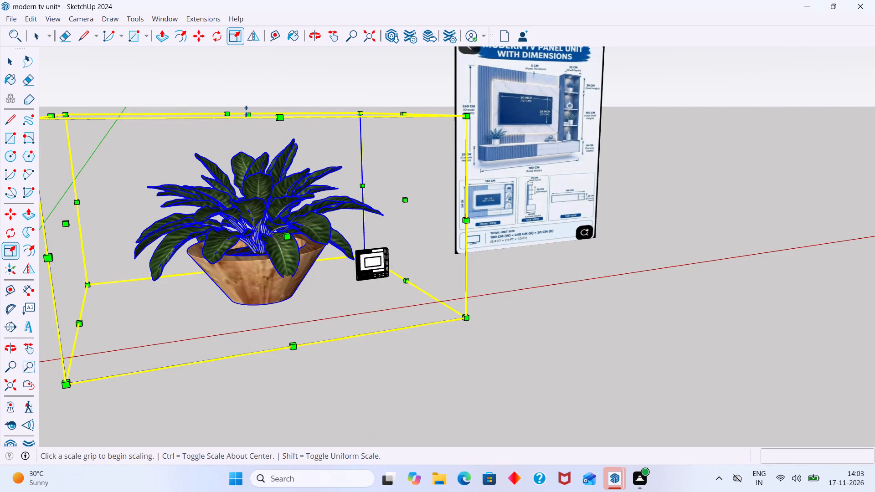
click(246, 112)
click(261, 210)
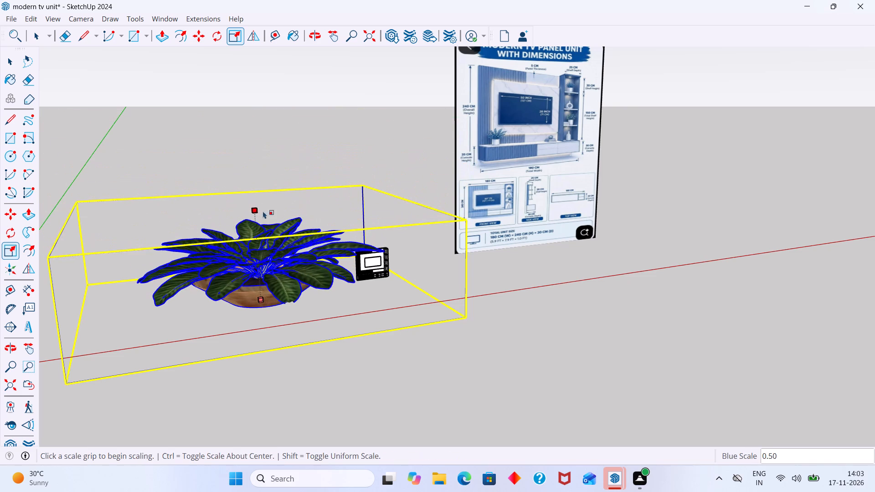
click(406, 244)
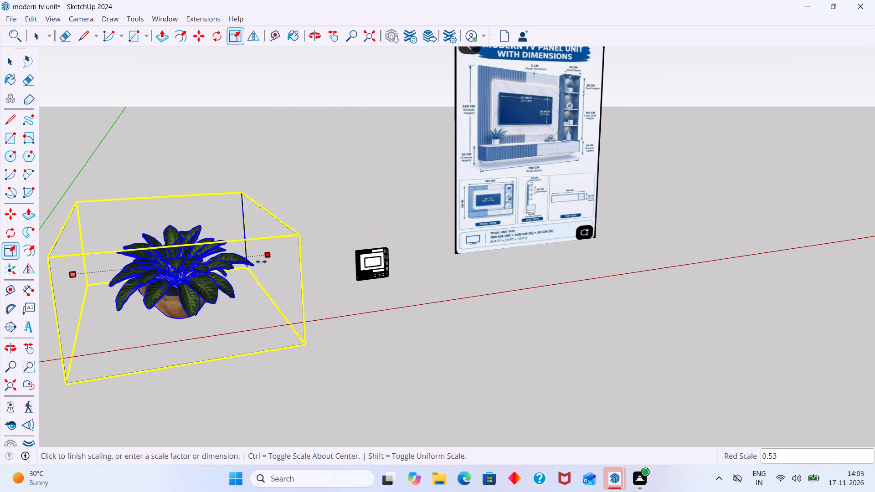
click(200, 274)
Shrink the potted plant further, scaling it 0.48 in height, 0.54 along the red axis and 0.79 along the green axis.
click(135, 215)
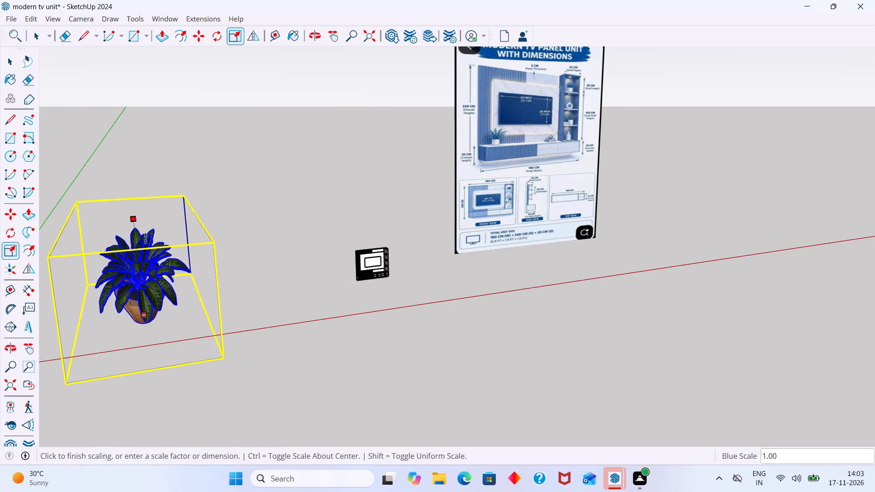
click(156, 269)
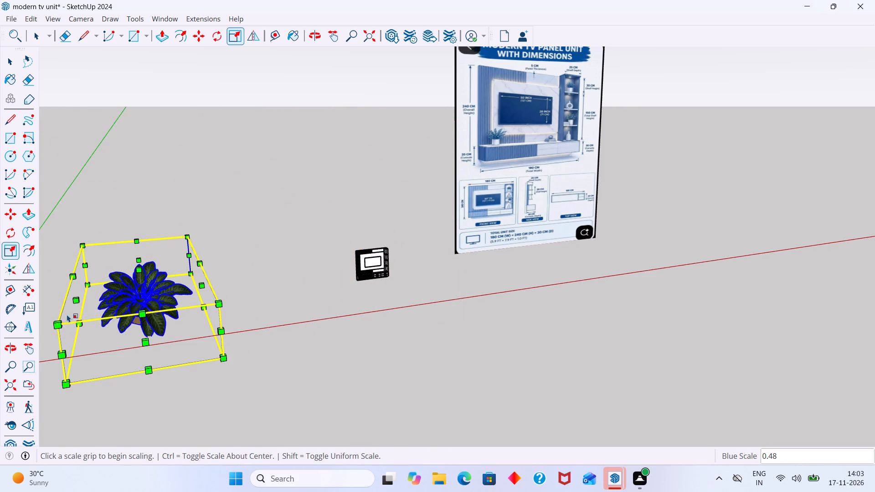
click(77, 299)
click(136, 289)
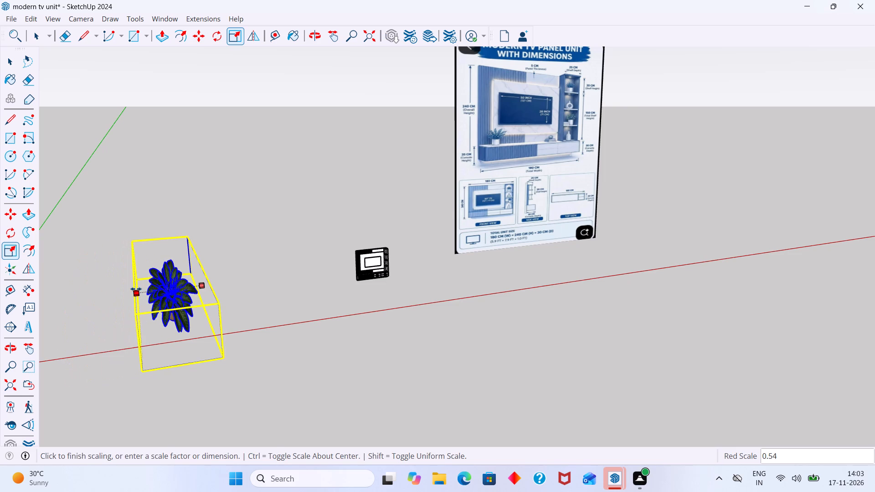
click(183, 341)
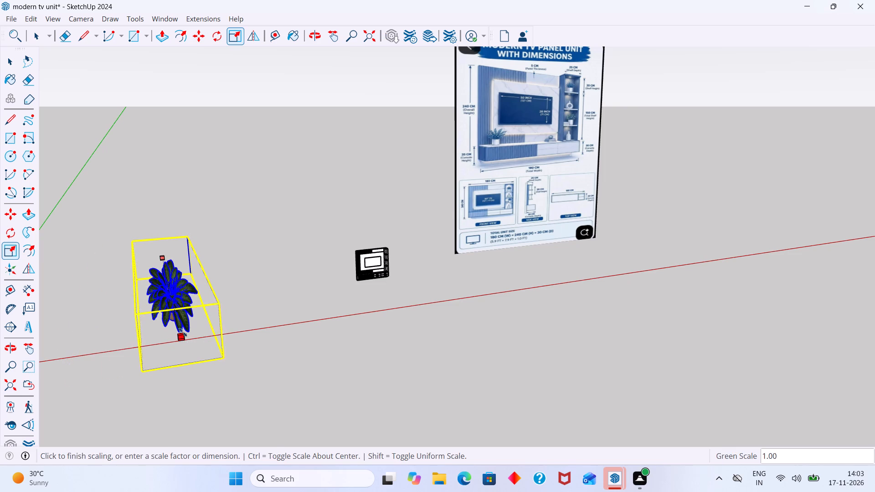
click(177, 314)
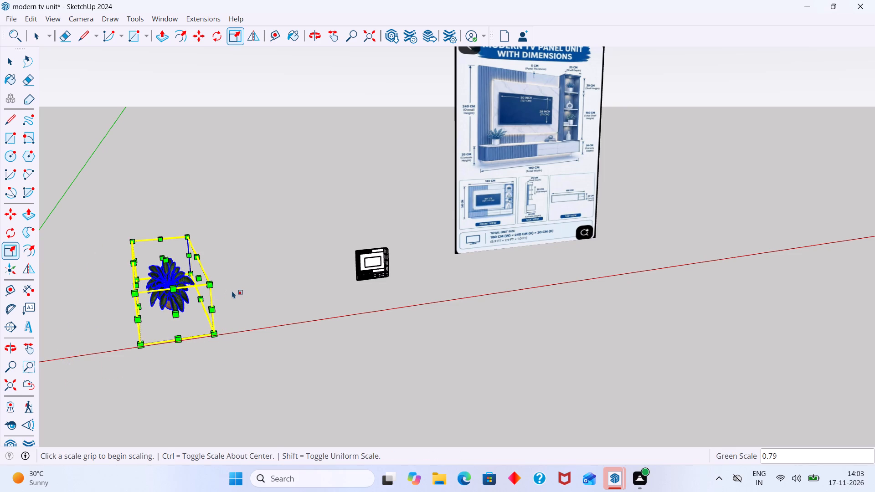
key(space)
click(237, 279)
Scale the potted plant's depth along the green axis by about 0.37 from its rear side.
scroll(139, 292, up, 6)
middle_drag(149, 292, 181, 239)
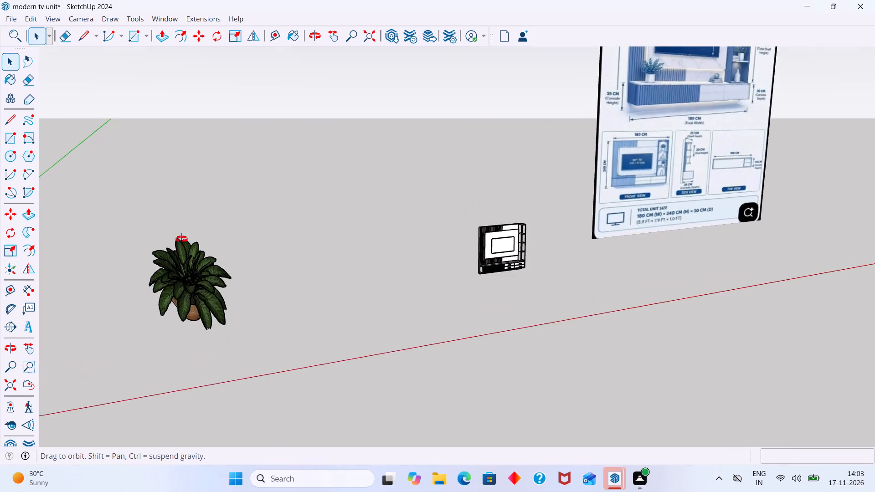
middle_drag(181, 239, 158, 268)
scroll(182, 277, up, 3)
click(182, 277)
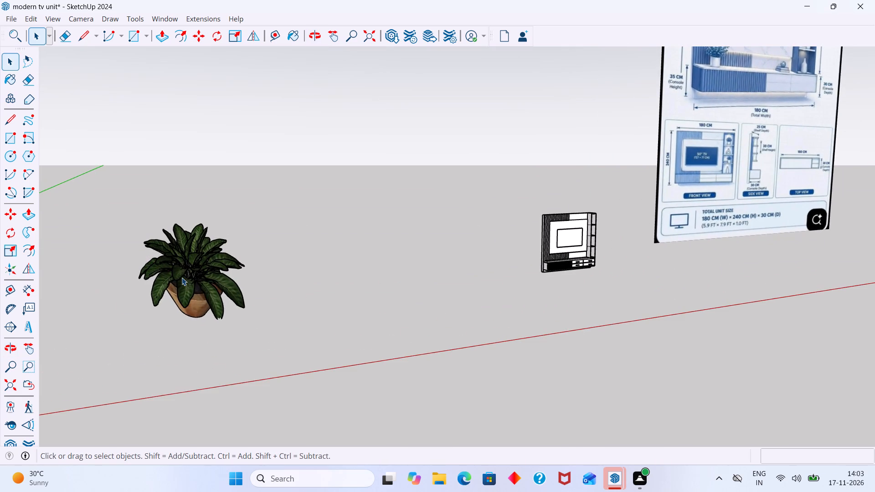
key(s)
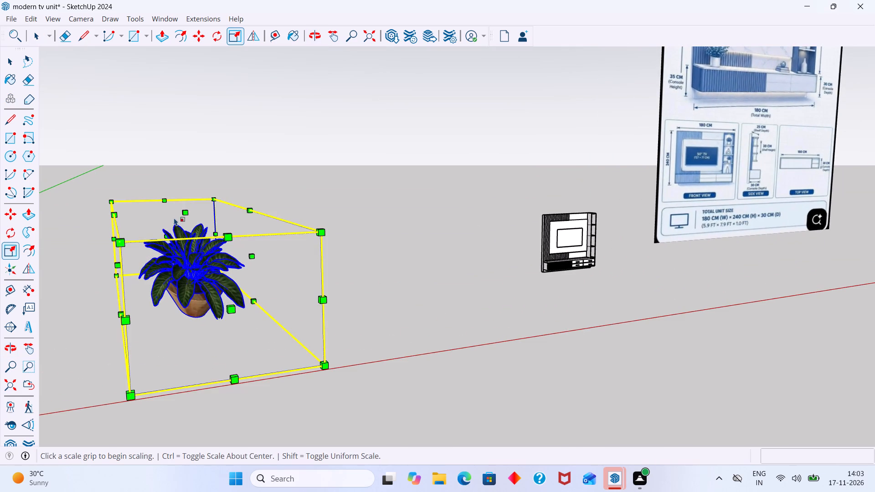
click(166, 235)
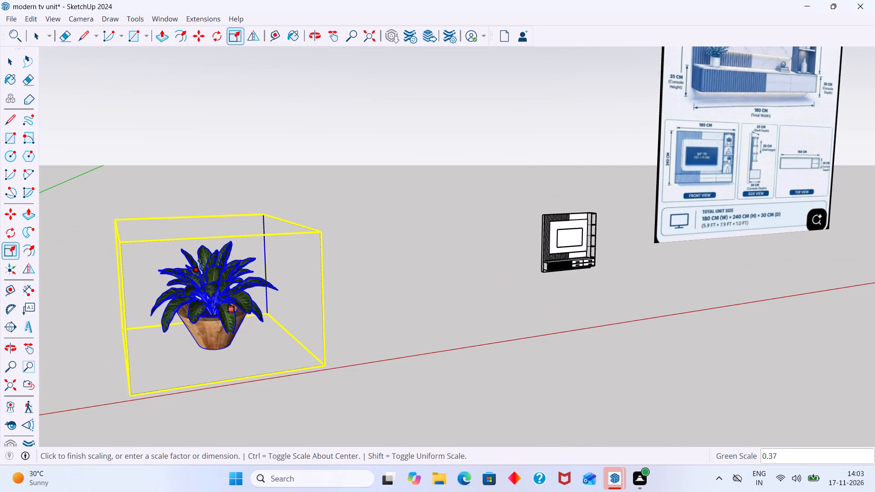
click(200, 264)
key(space)
click(355, 202)
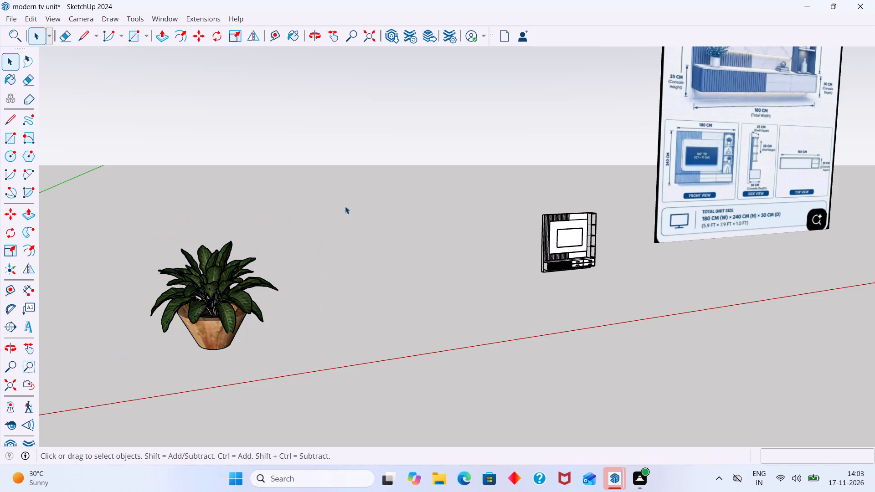
Move the potted plant by its bounding-box corner about 1738 cm to stand on the ground beside the TV unit.
click(211, 285)
key(m)
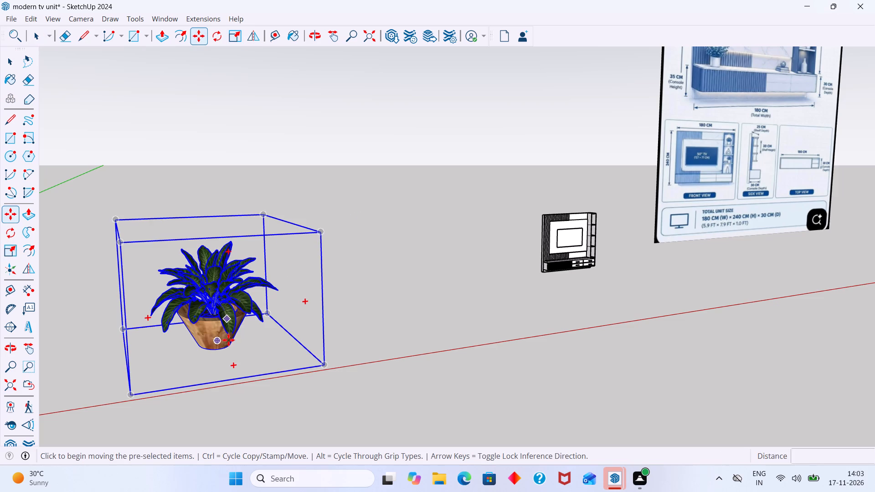
click(129, 395)
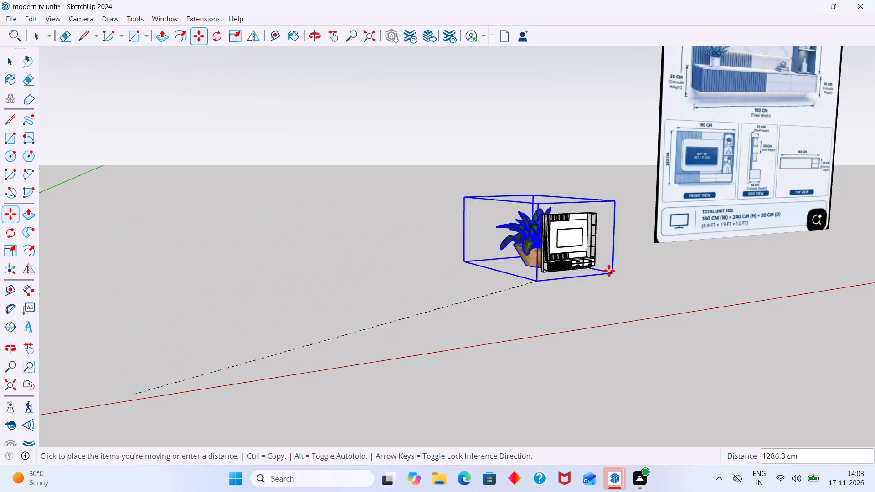
scroll(622, 262, up, 4)
scroll(580, 236, up, 13)
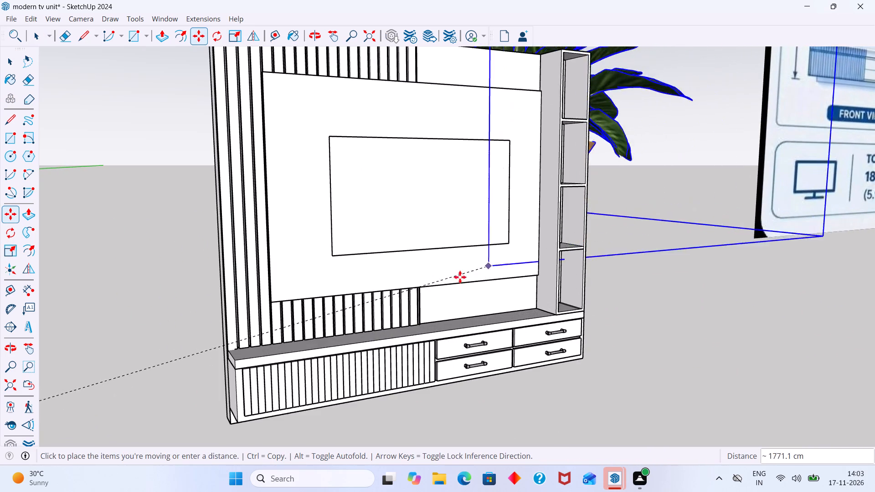
scroll(292, 291, down, 14)
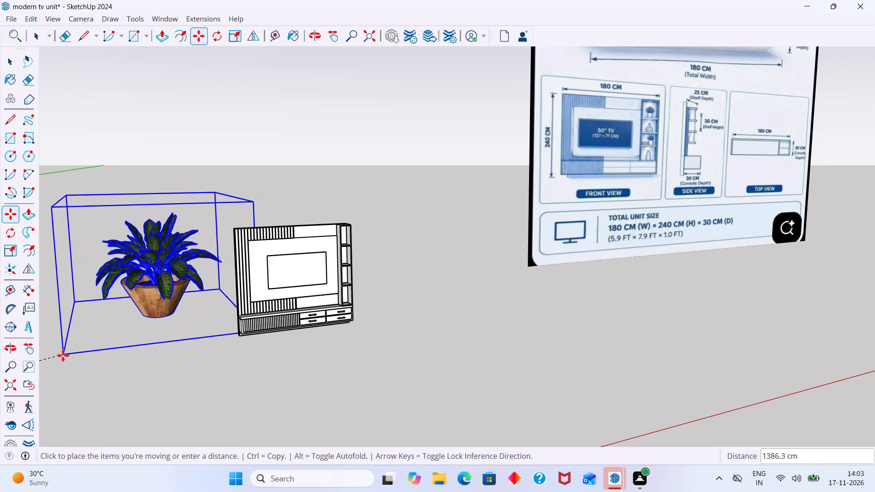
scroll(41, 366, down, 5)
middle_drag(71, 363, 265, 336)
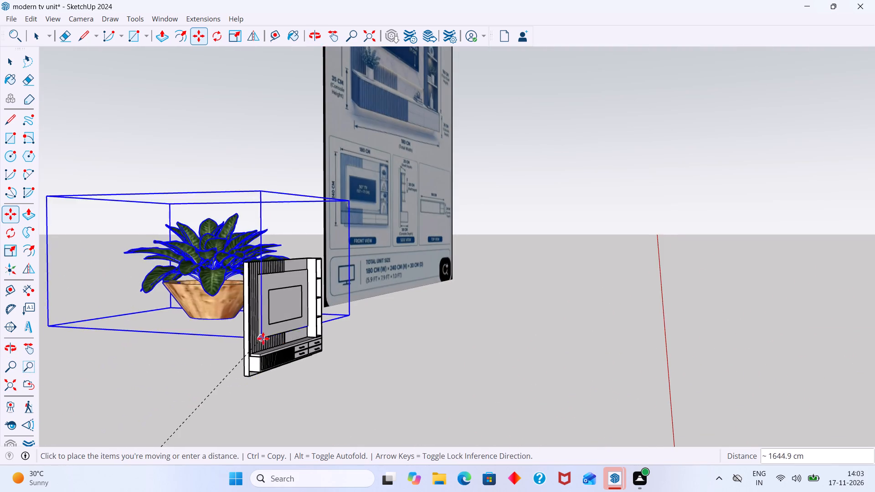
scroll(263, 338, down, 4)
scroll(150, 364, down, 3)
click(144, 368)
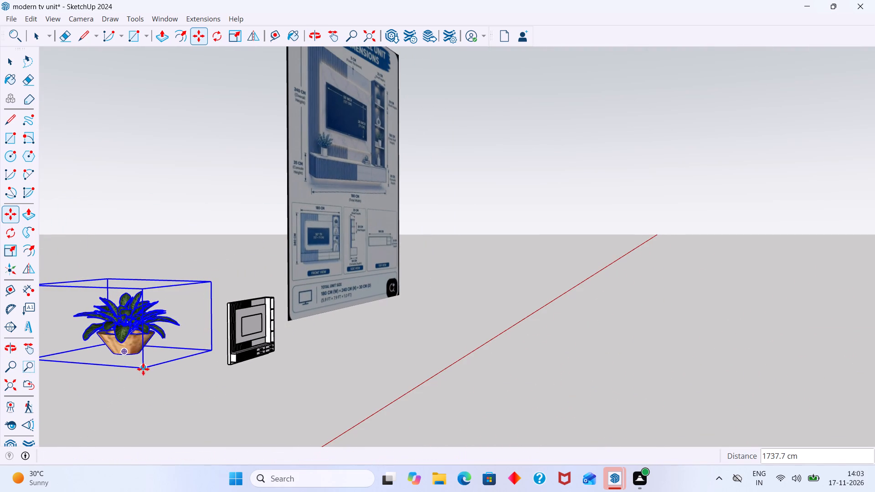
key(space)
click(213, 247)
Scale the potted plant down to about 0.64 along the green axis, 0.68 in height and 0.71 along the red axis.
scroll(162, 321, up, 3)
click(134, 331)
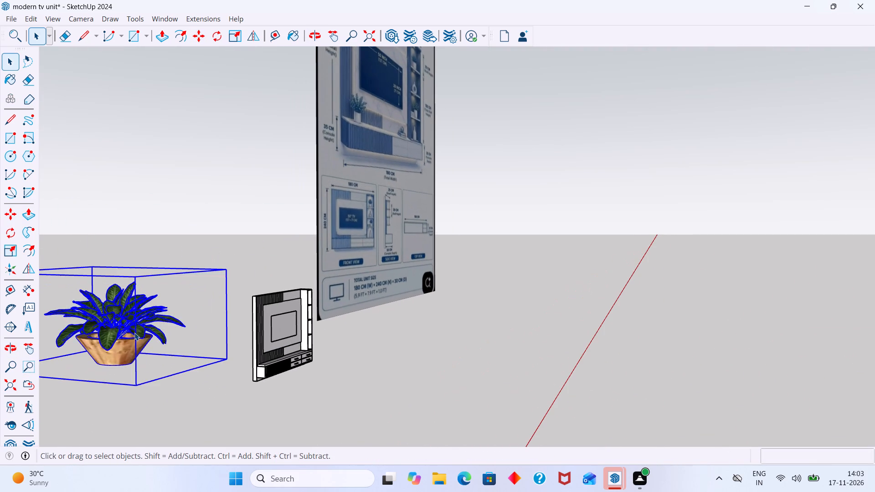
middle_drag(129, 336, 71, 362)
key(s)
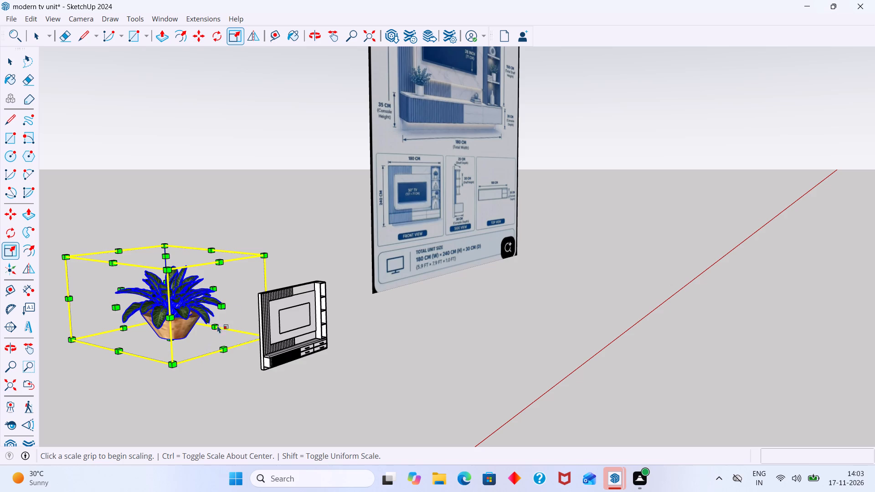
click(223, 304)
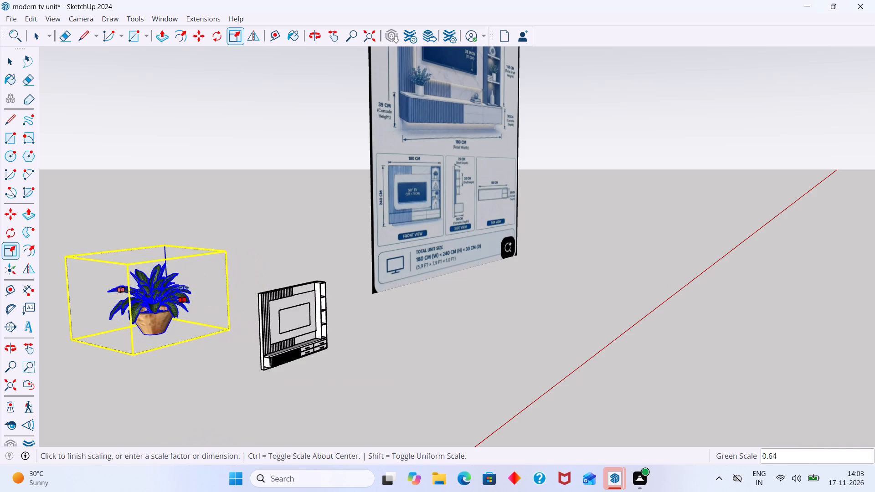
click(183, 287)
click(150, 251)
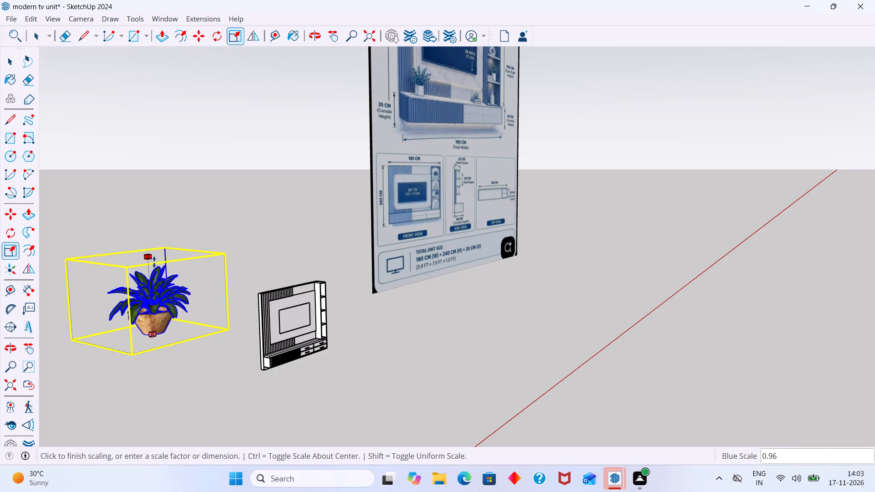
click(157, 280)
click(92, 317)
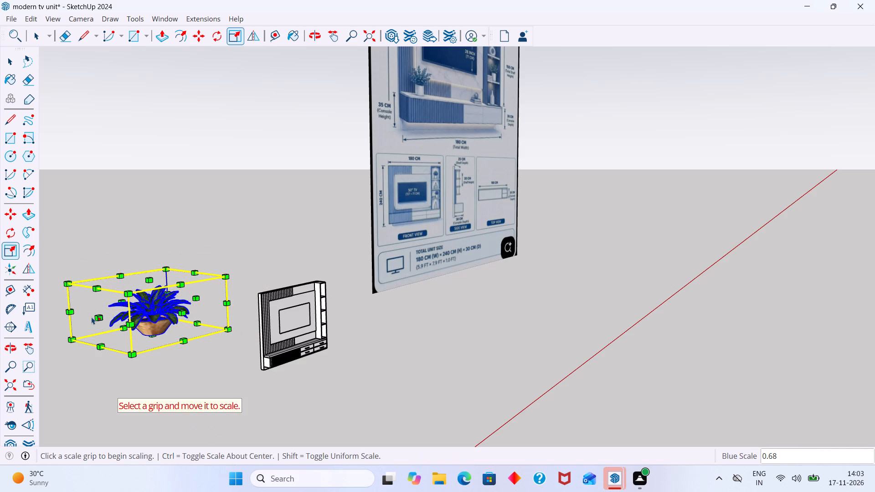
click(96, 315)
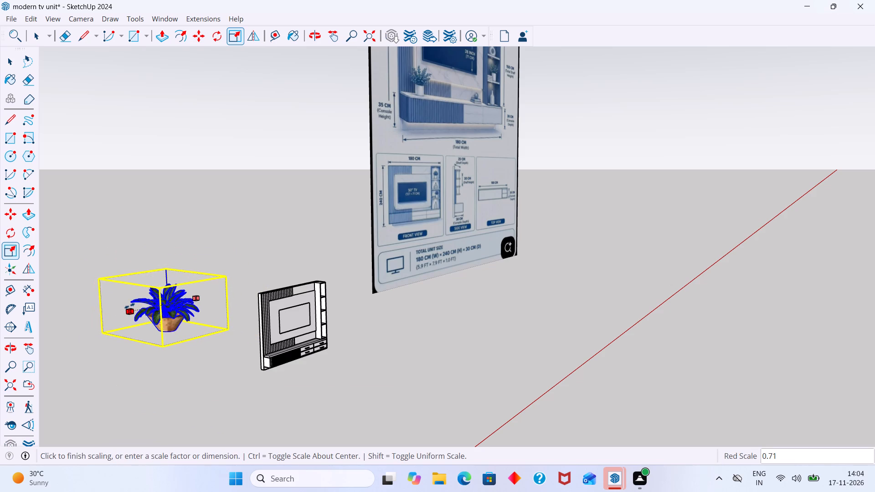
click(129, 306)
Shrink the potted plant again, scaling it 0.73 in height, 0.71 along the green axis and 0.73 along the red axis.
click(163, 276)
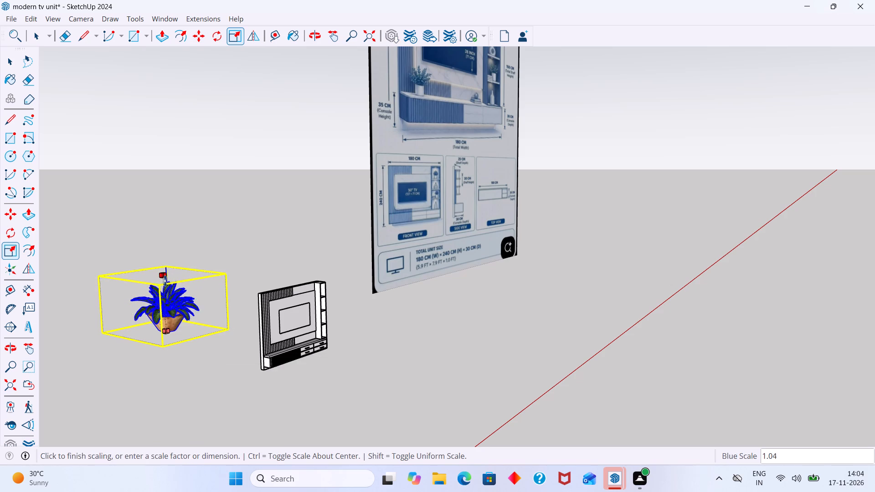
click(167, 292)
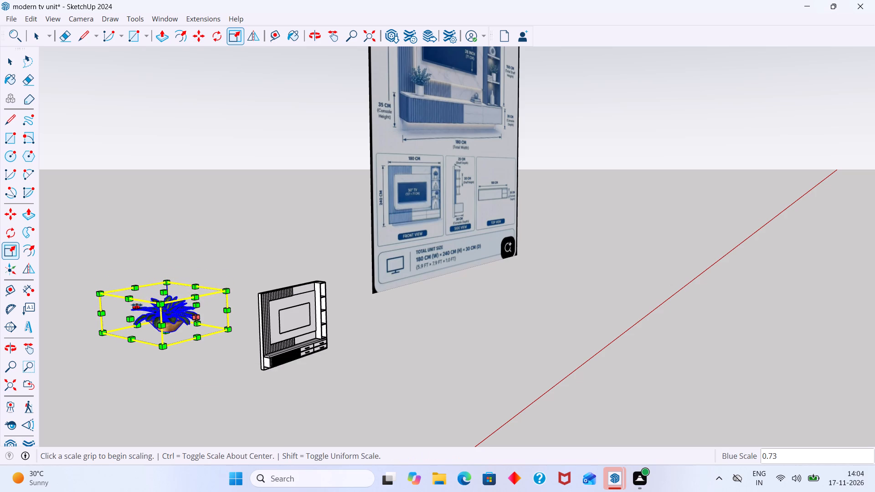
click(136, 305)
click(153, 311)
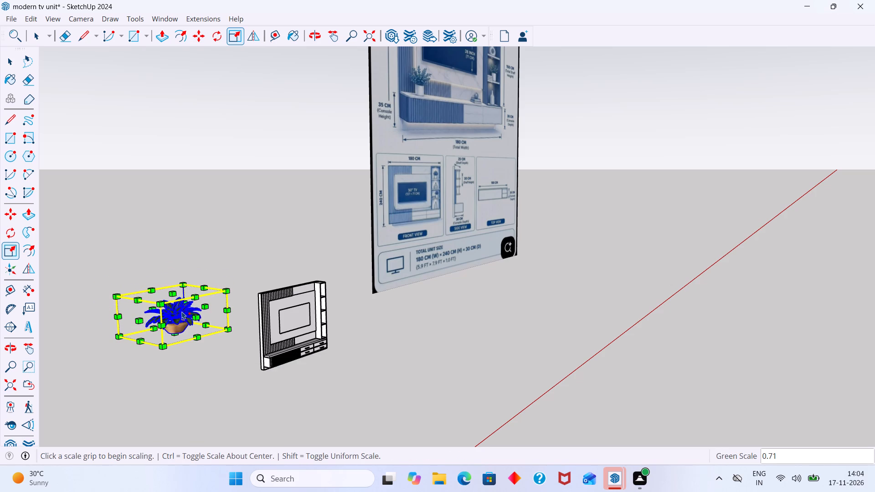
click(204, 307)
click(189, 312)
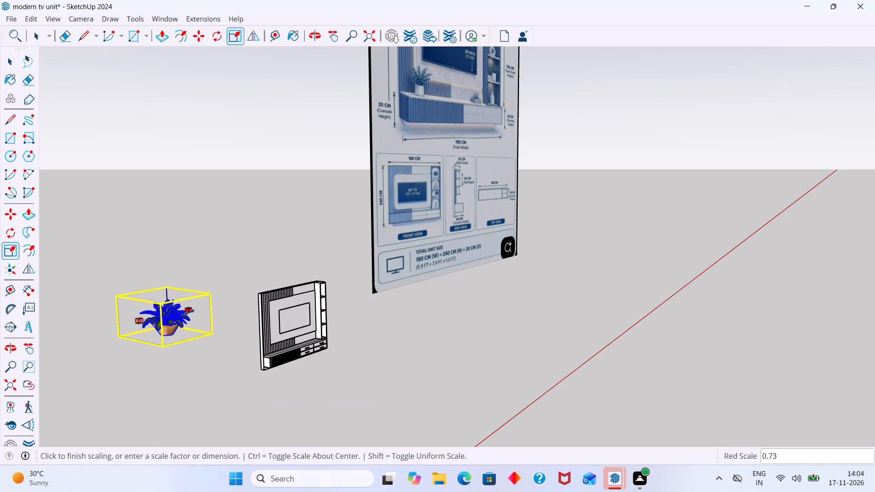
key(space)
click(228, 266)
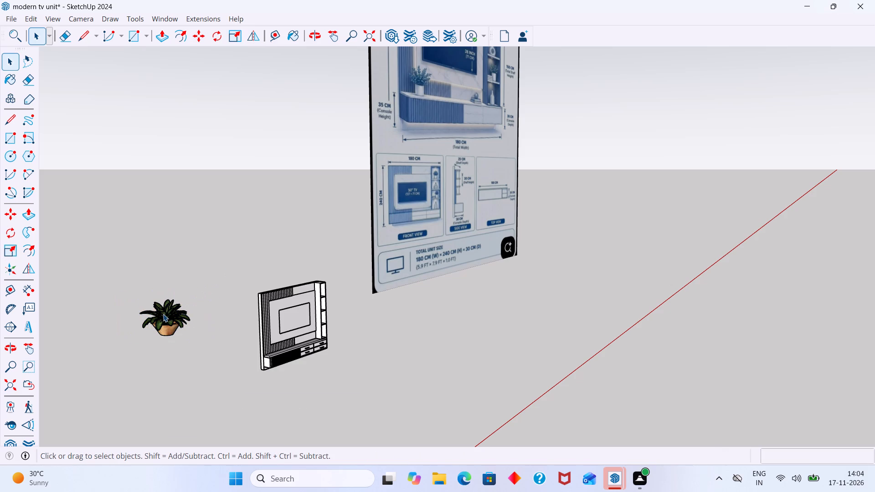
Move the potted plant from its base to the open space beside the TV unit's drawers and shelf column.
click(163, 314)
key(m)
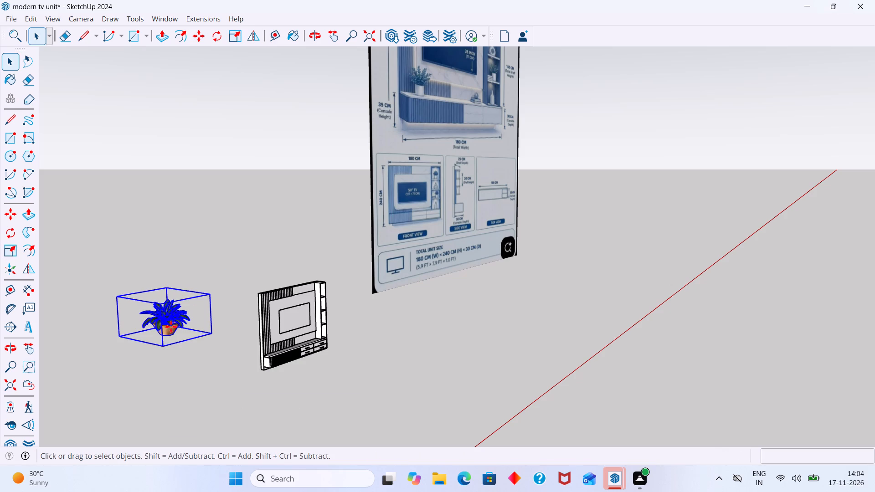
click(174, 336)
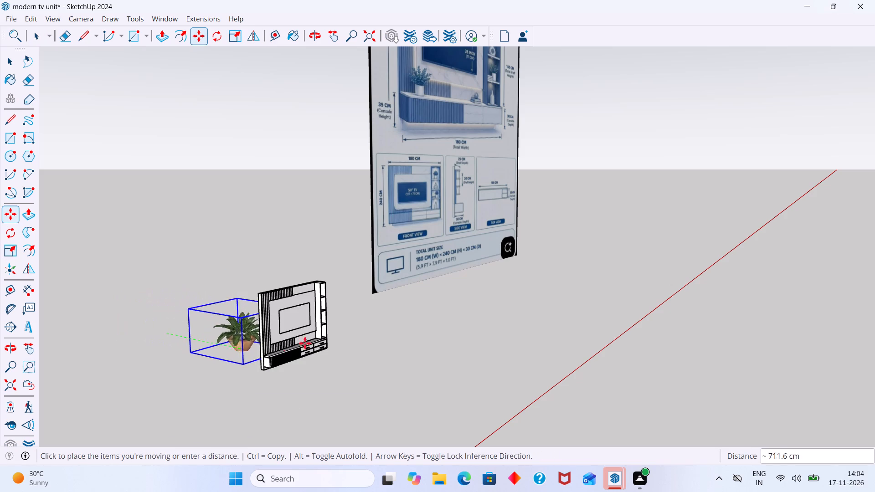
scroll(343, 329, up, 18)
middle_drag(314, 310, 258, 290)
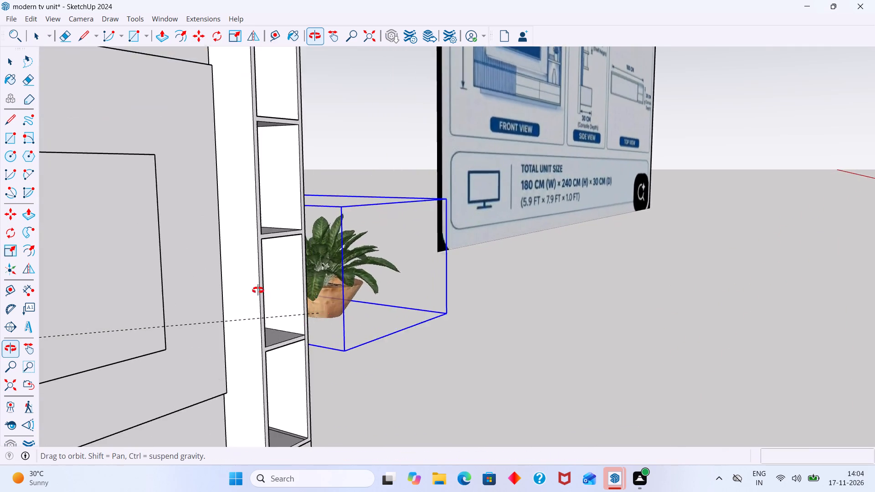
middle_drag(258, 290, 181, 272)
scroll(183, 274, down, 18)
scroll(111, 236, up, 5)
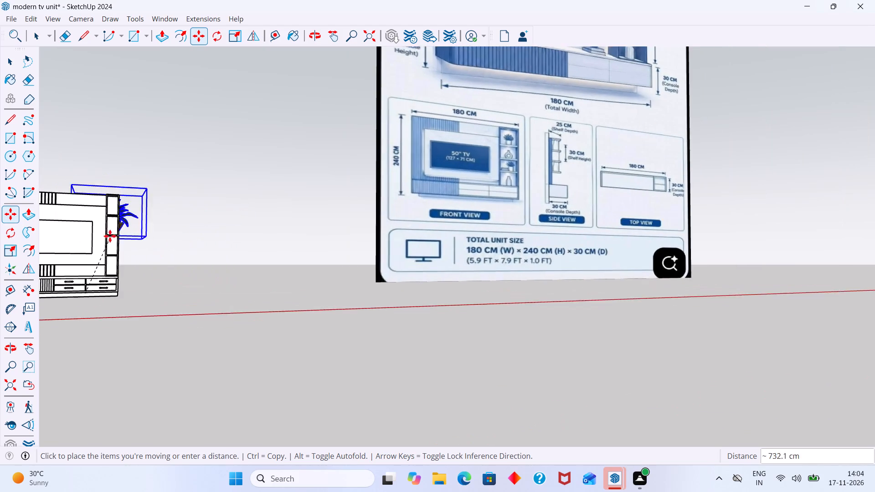
middle_drag(118, 255, 160, 342)
middle_drag(124, 288, 234, 283)
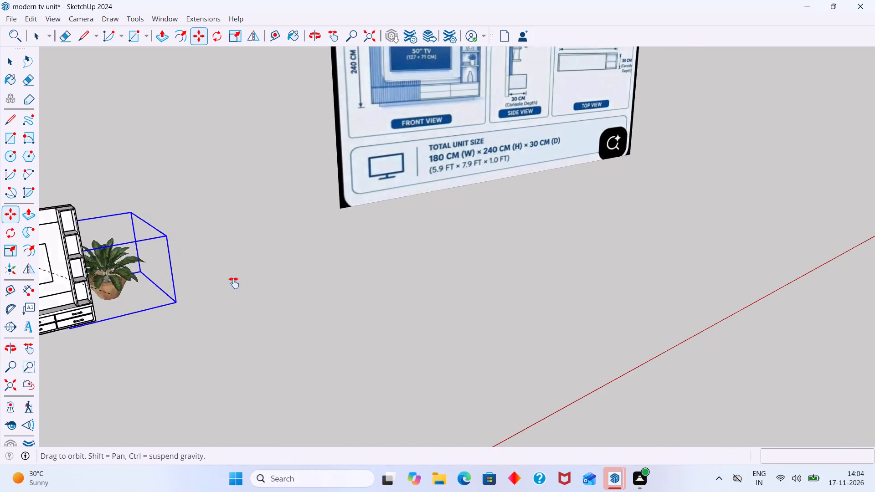
middle_drag(234, 283, 336, 285)
scroll(255, 318, up, 10)
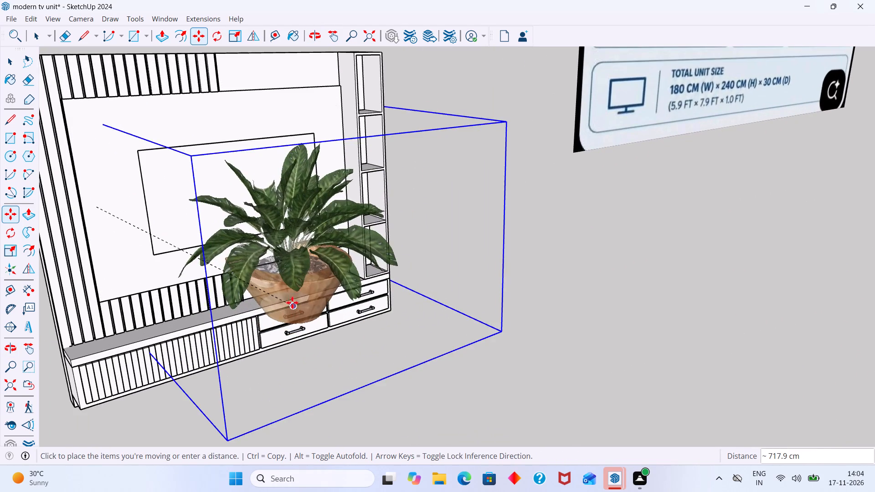
scroll(288, 292, up, 3)
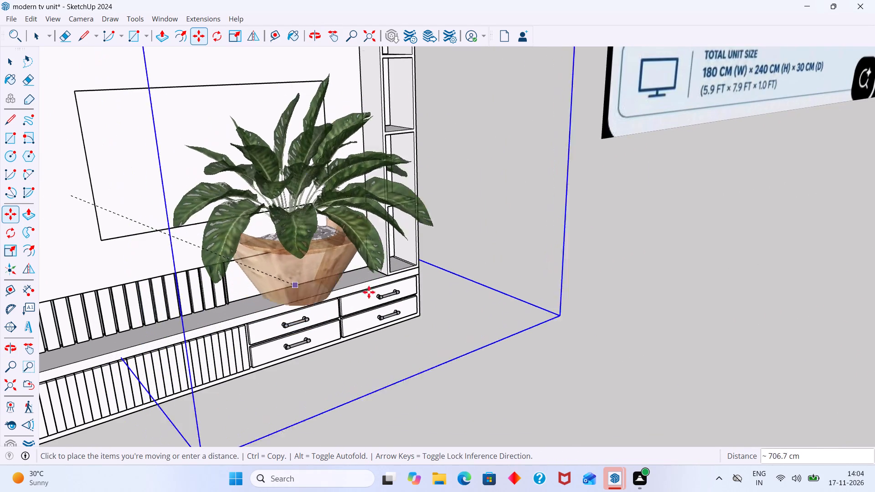
click(530, 329)
key(space)
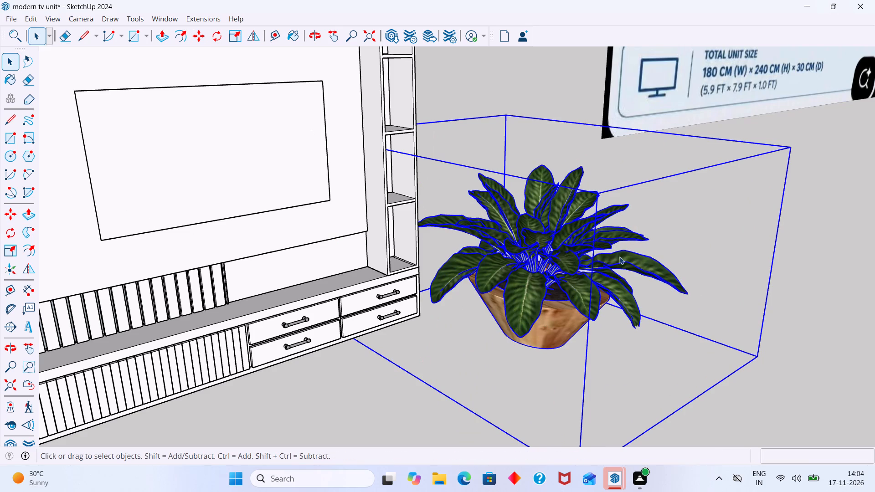
click(701, 238)
Scale the potted plant 0.73 along the red axis, about 0.47 along the green axis and 0.50 in height.
scroll(630, 268, down, 5)
click(537, 282)
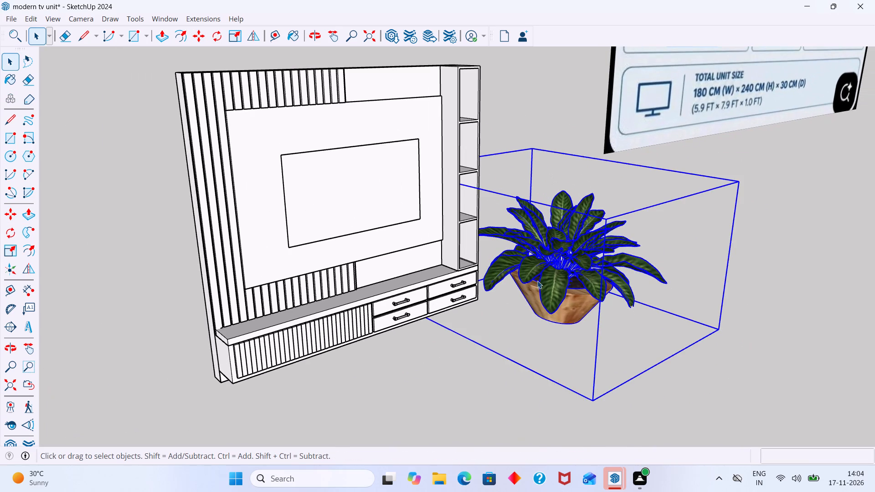
key(s)
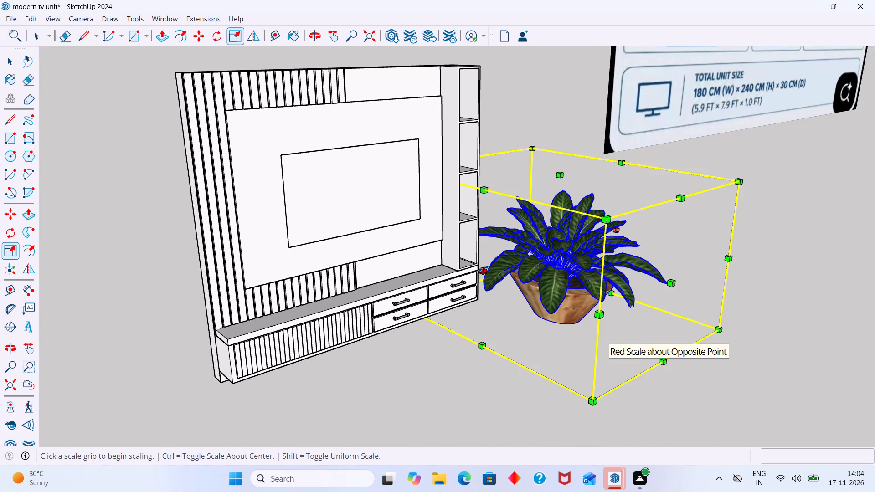
click(483, 268)
click(522, 254)
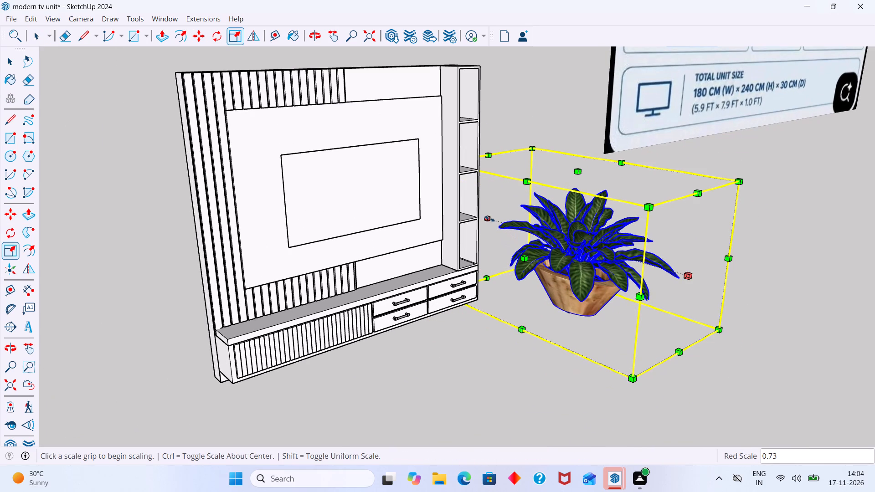
click(489, 218)
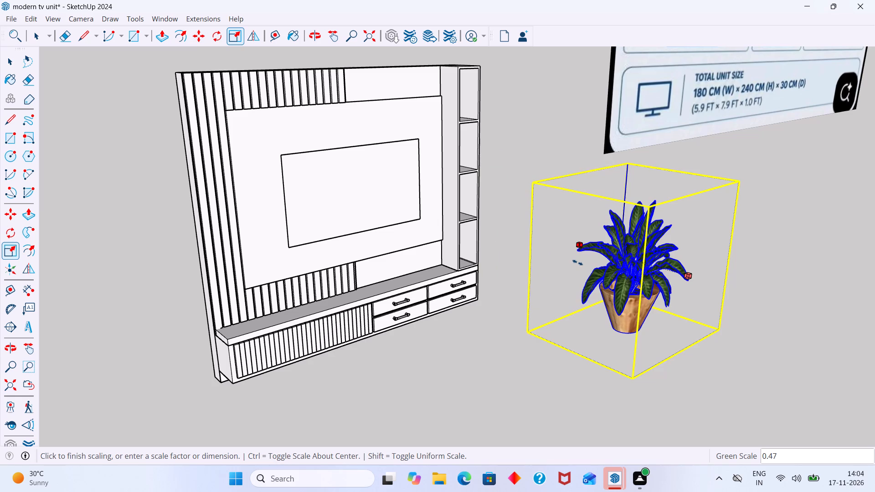
click(577, 262)
click(636, 186)
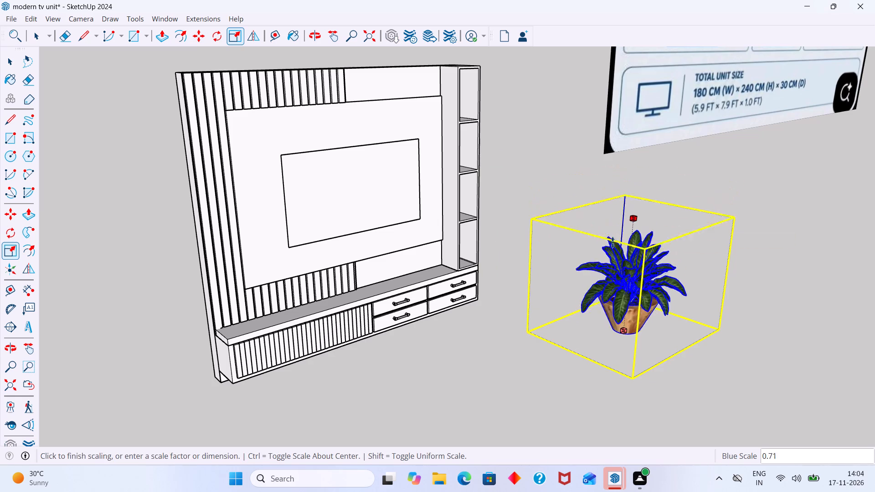
click(612, 258)
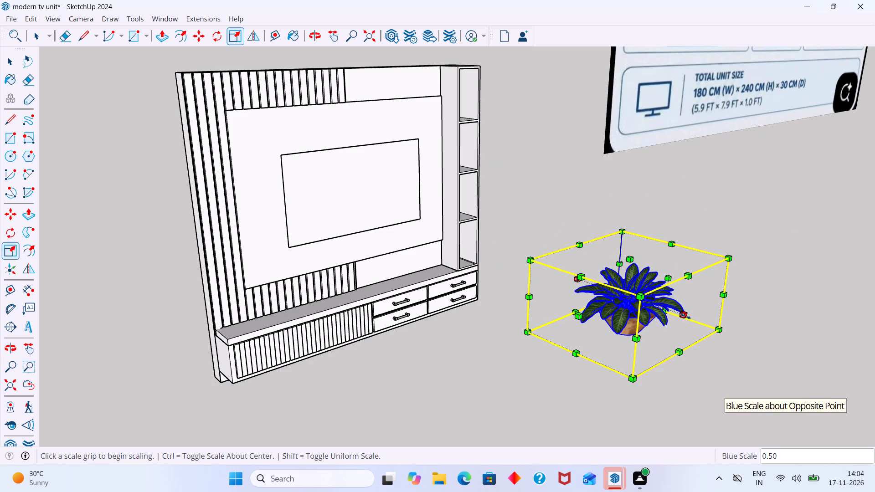
Shrink the potted plant to shelf size, scaling green by 0.65 and again by 0.81, red by 0.71 and height by about 0.76.
click(685, 316)
click(639, 310)
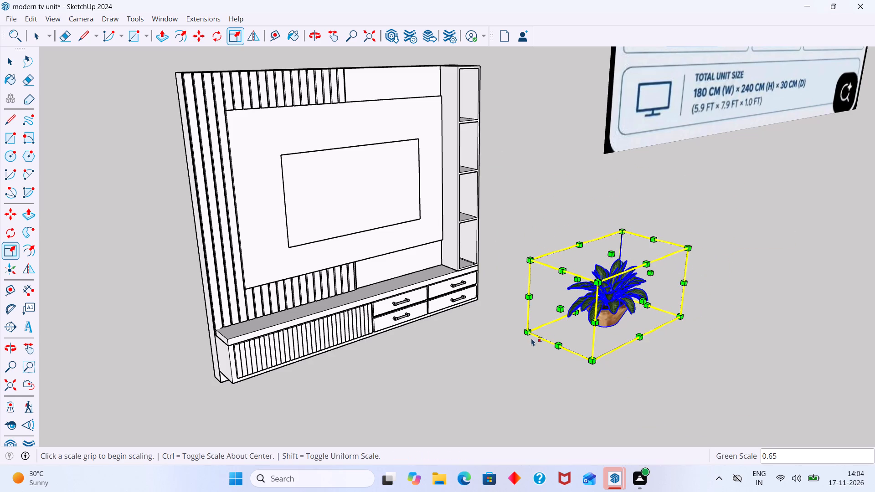
click(558, 308)
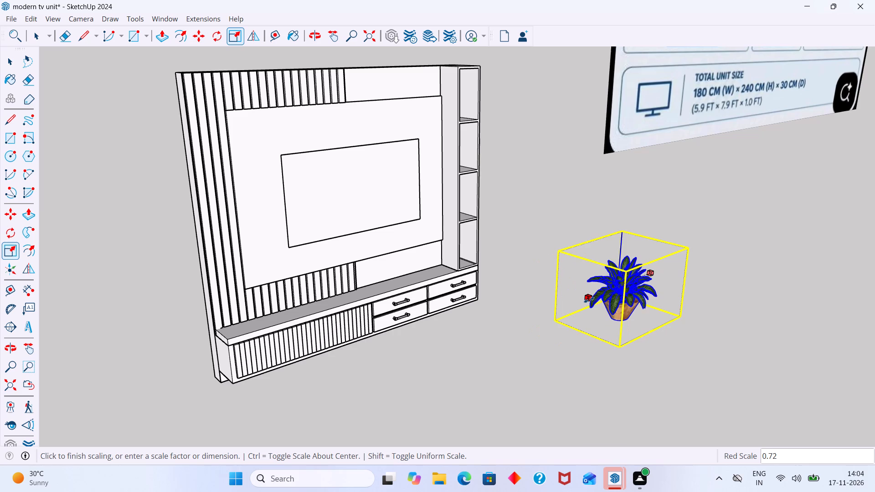
click(590, 299)
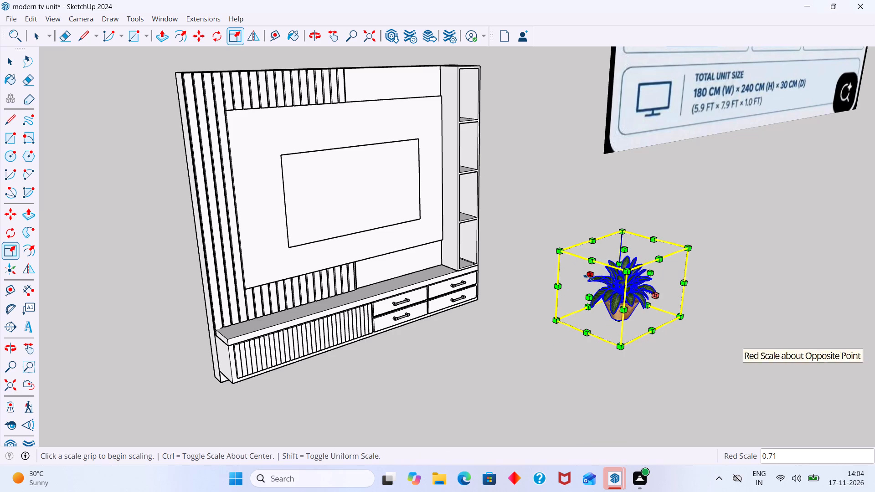
click(588, 277)
click(601, 283)
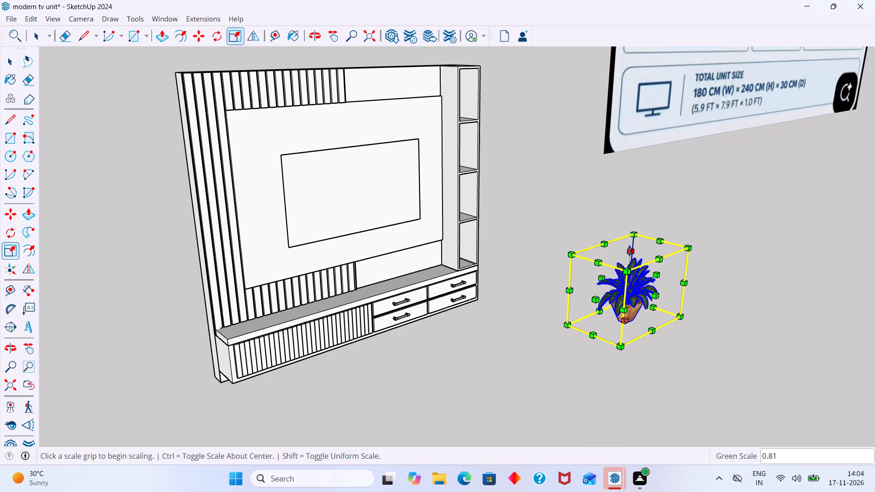
click(629, 251)
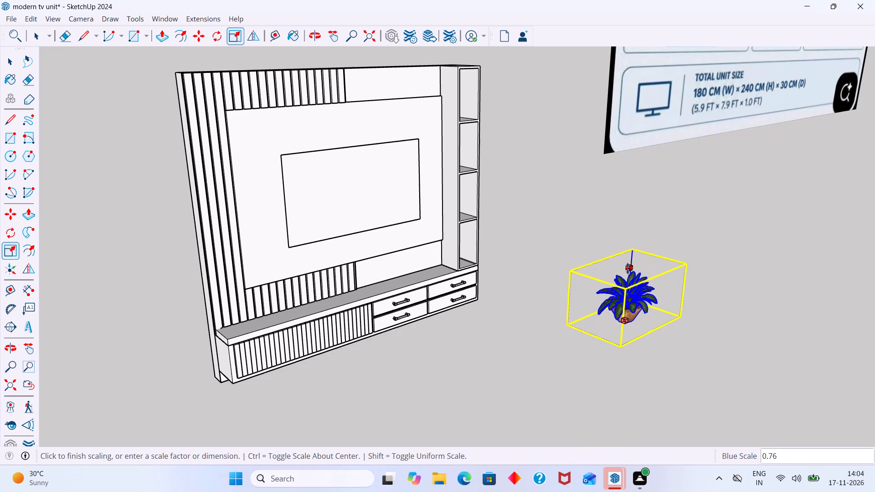
click(628, 268)
key(space)
click(721, 239)
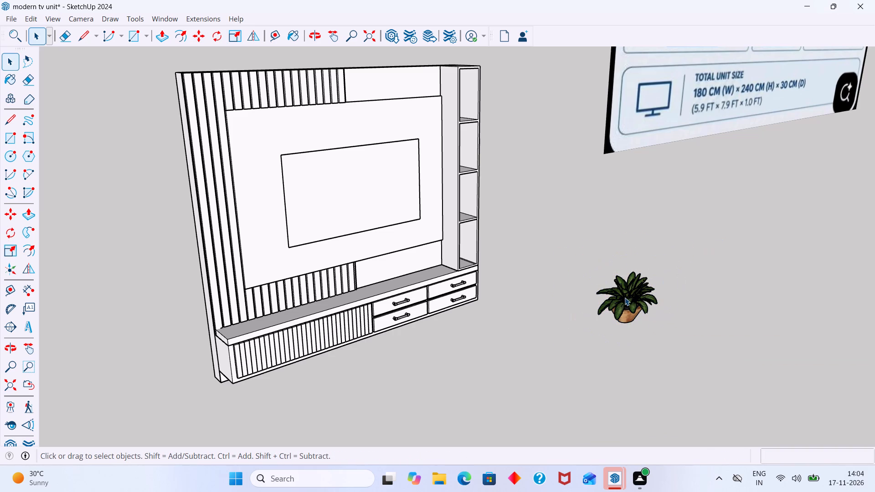
Move the potted plant by its bounding-box corner onto the front inner corner of the top shelf in the shelf column.
click(626, 297)
key(m)
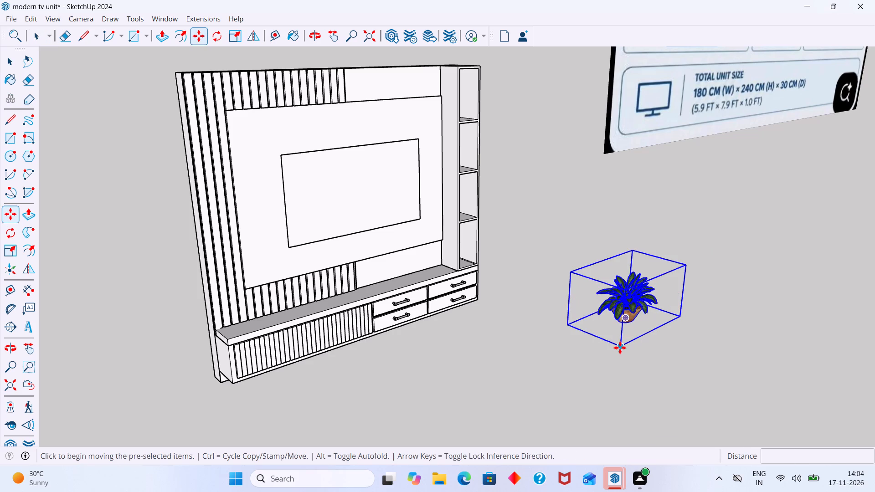
click(620, 348)
scroll(468, 182, up, 3)
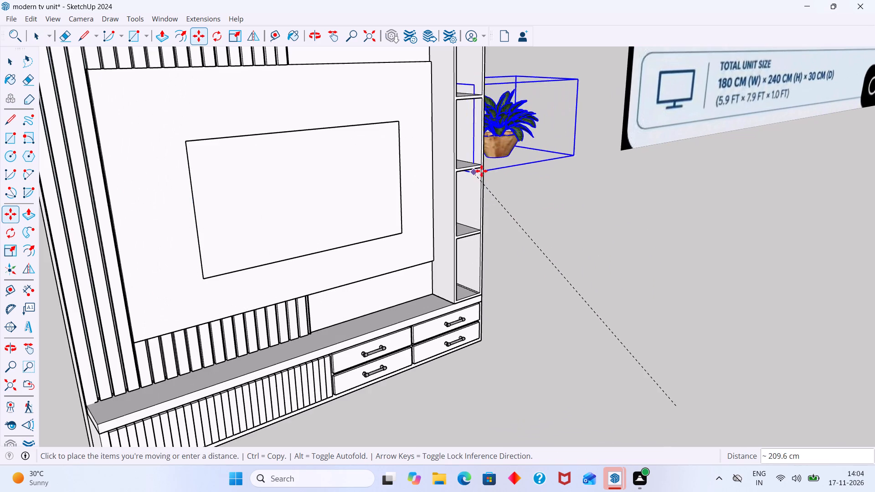
middle_drag(477, 170, 360, 184)
scroll(477, 170, up, 1)
scroll(392, 180, down, 3)
middle_drag(418, 186, 394, 305)
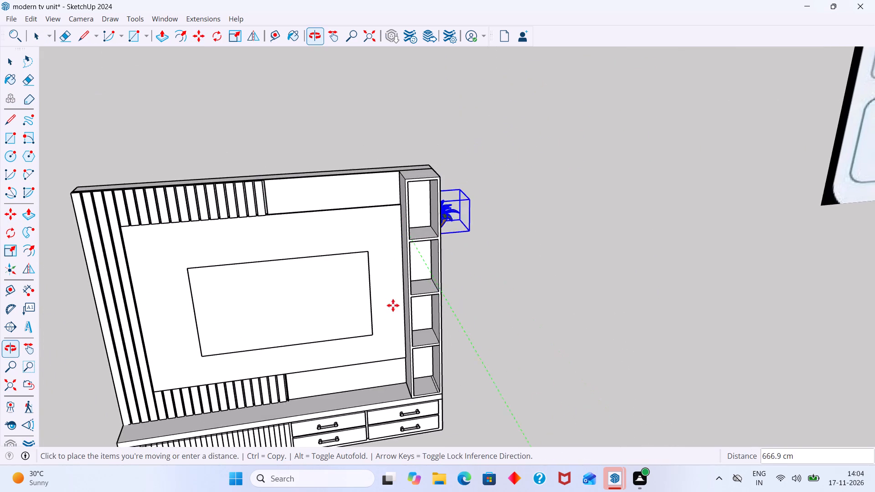
scroll(380, 298, up, 12)
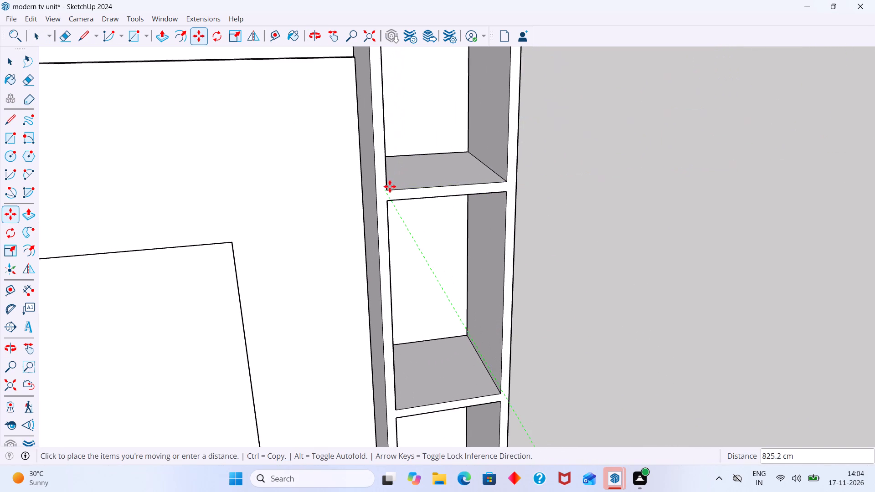
click(387, 189)
Narrow the potted plant to the shelf compartment's width, scaling it about 0.28 and again about 0.72 along the red axis.
scroll(513, 185, down, 7)
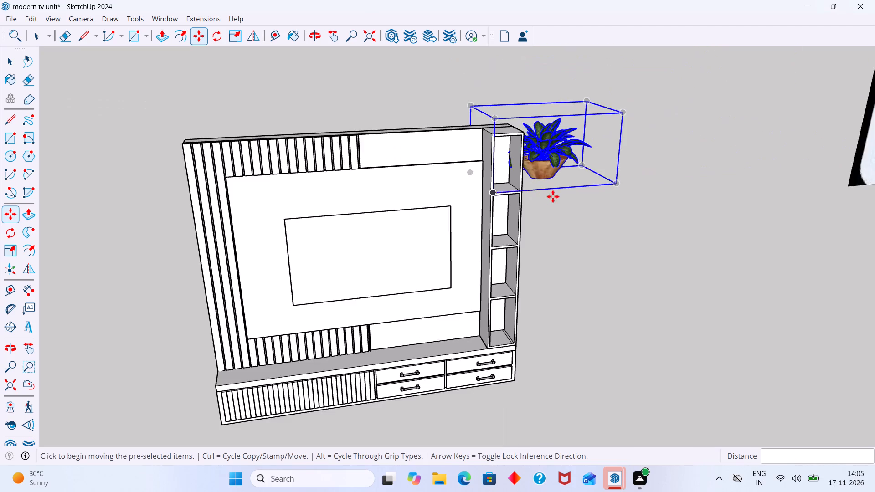
scroll(553, 196, down, 2)
middle_drag(582, 194, 541, 202)
key(s)
scroll(597, 188, up, 2)
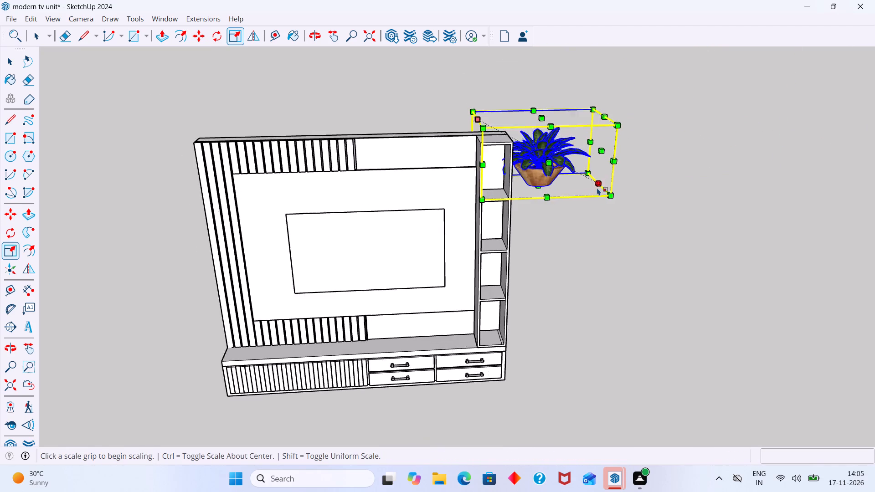
scroll(597, 188, up, 5)
click(606, 159)
scroll(494, 171, down, 7)
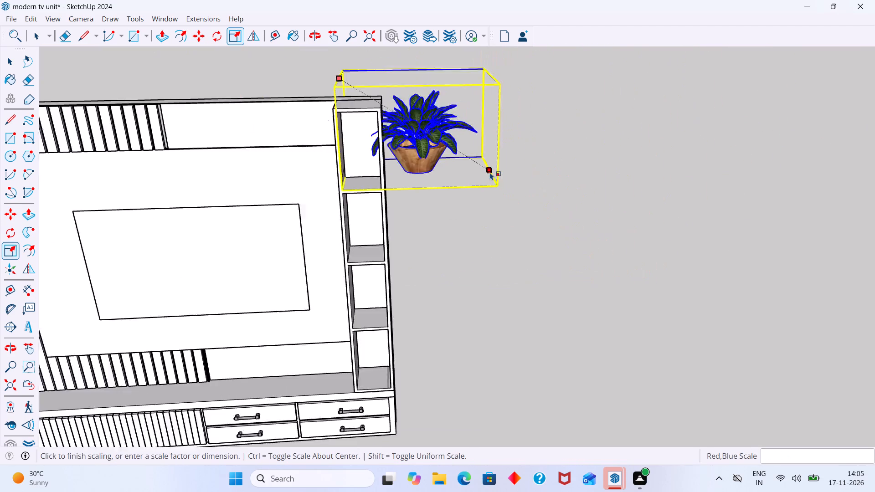
scroll(490, 172, down, 1)
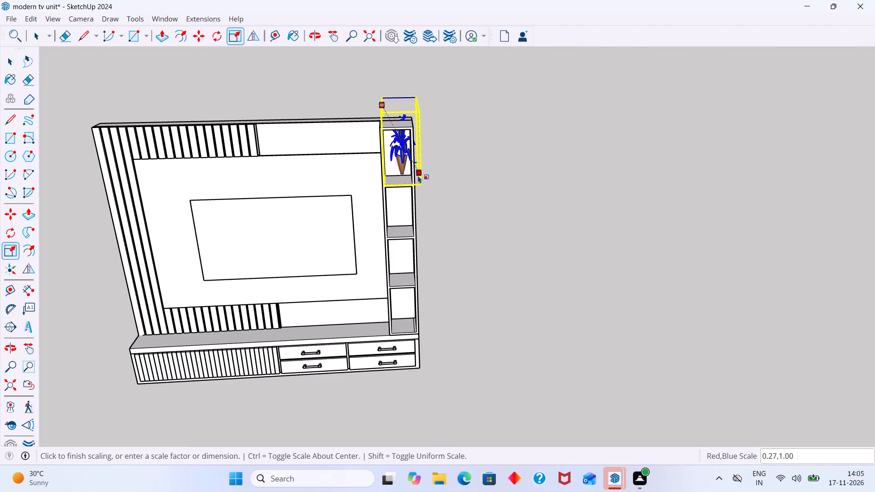
scroll(419, 184, up, 3)
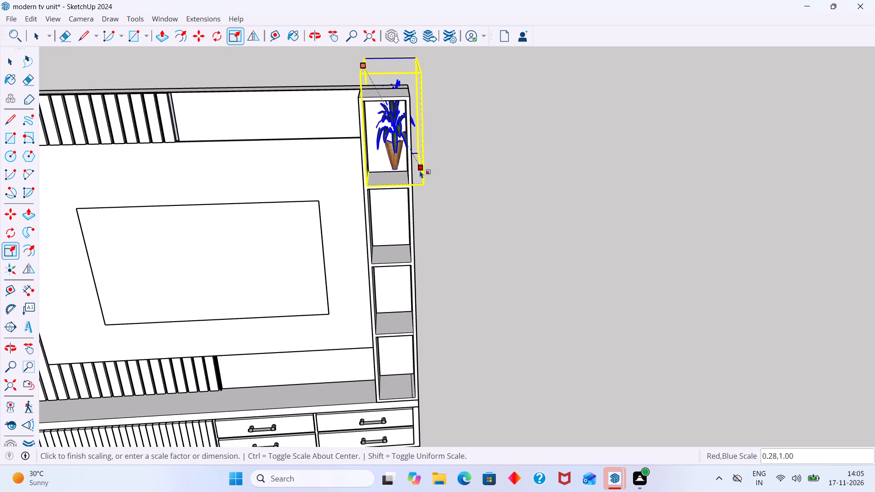
click(426, 170)
middle_drag(453, 174, 371, 172)
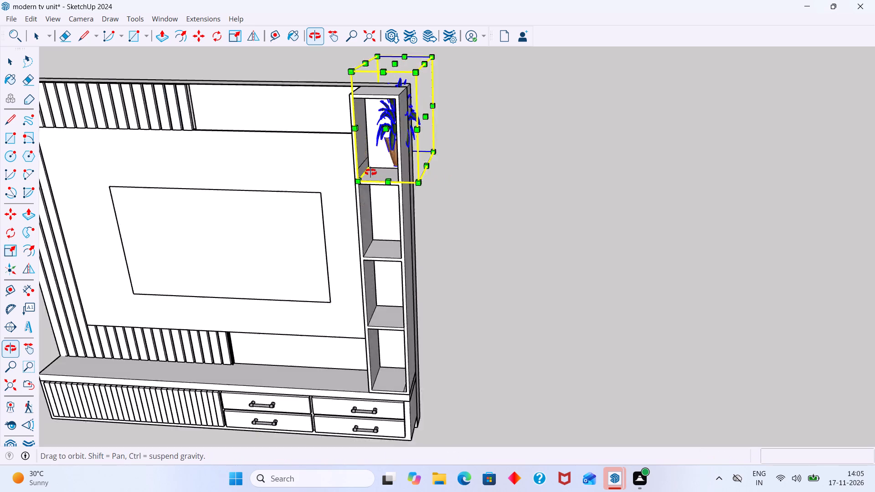
middle_drag(371, 172, 300, 171)
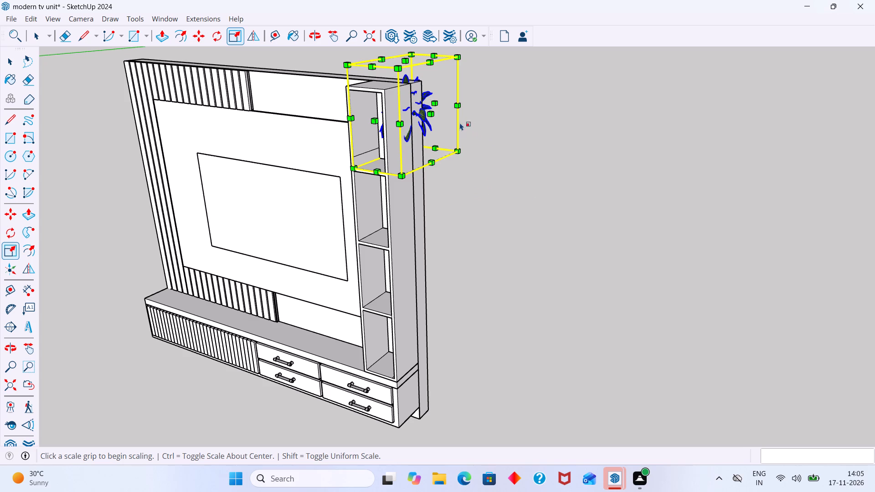
click(433, 112)
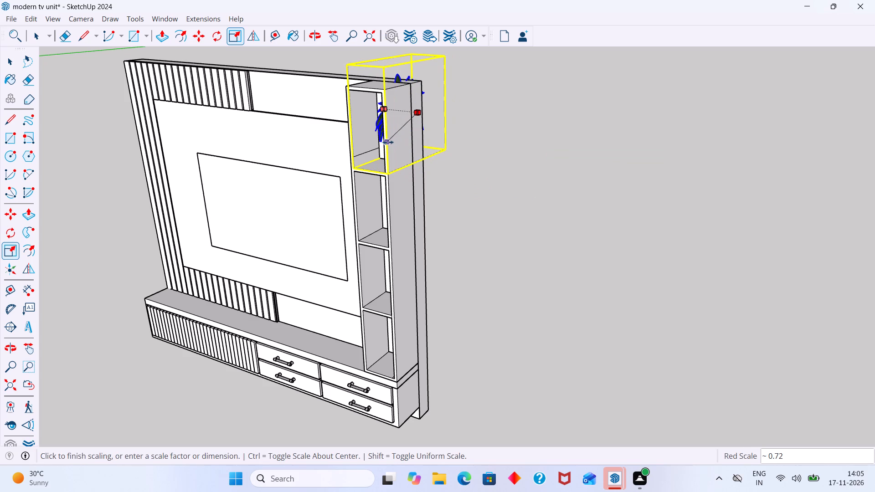
scroll(385, 144, up, 2)
middle_drag(385, 144, 444, 159)
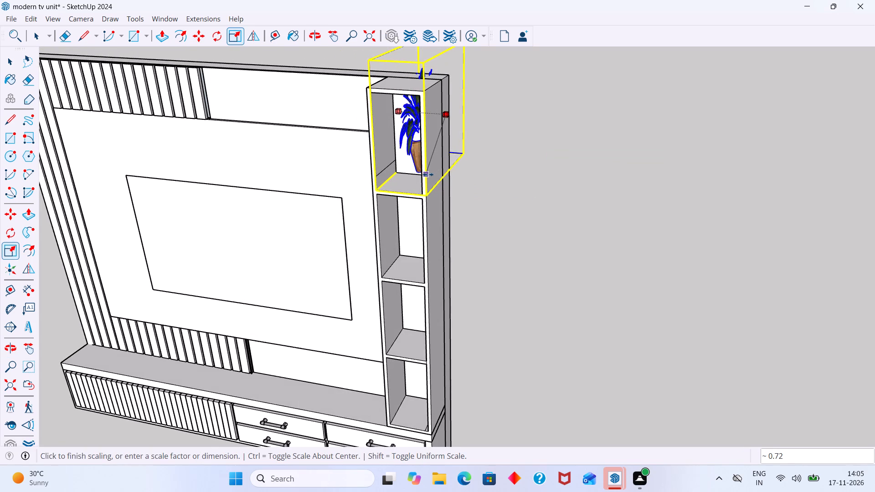
click(428, 174)
Fit the potted plant inside the top compartment, scaling it about 0.39 along the green axis and about 0.58 in height.
middle_drag(478, 149, 360, 171)
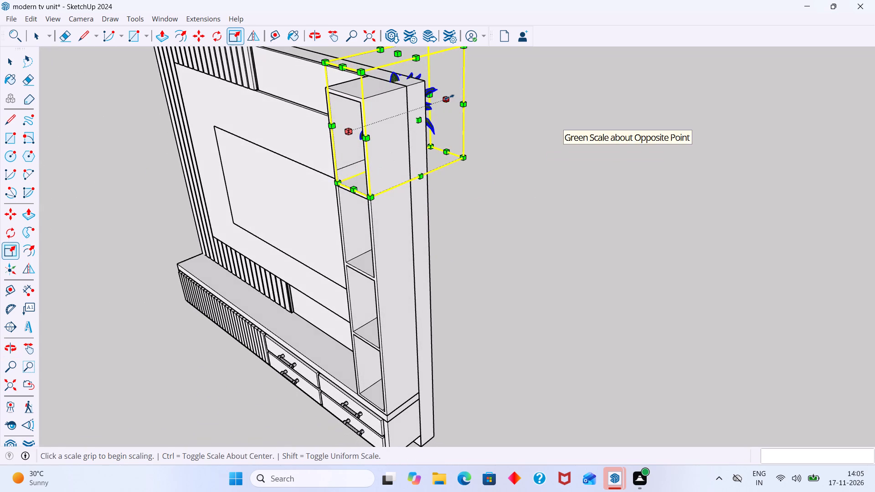
click(449, 97)
scroll(377, 136, up, 2)
middle_drag(377, 136, 453, 134)
scroll(453, 134, up, 1)
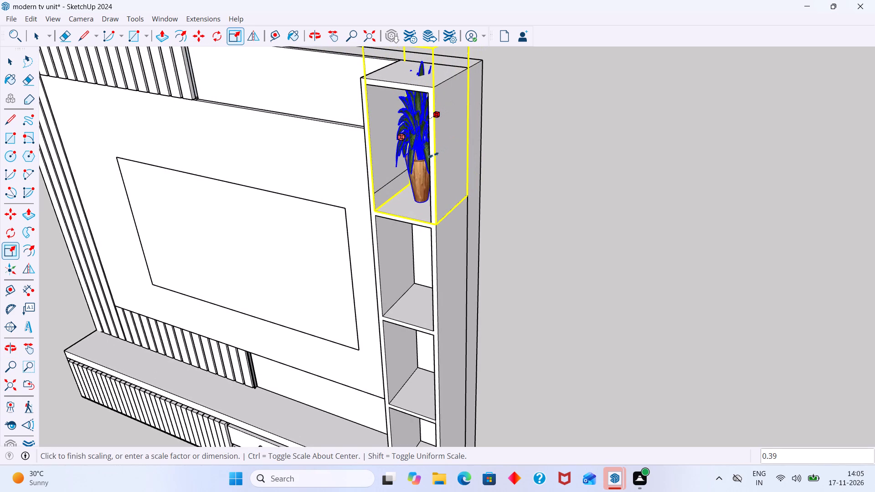
click(432, 157)
middle_drag(426, 212, 484, 221)
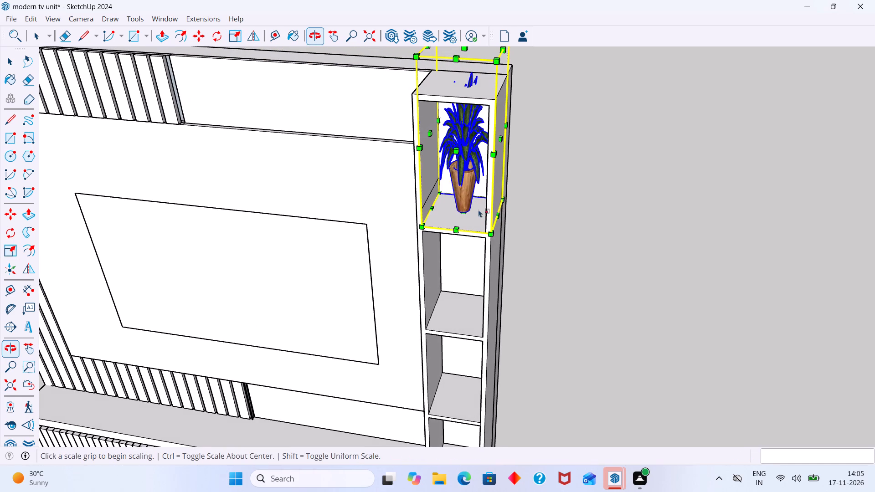
scroll(464, 56, down, 5)
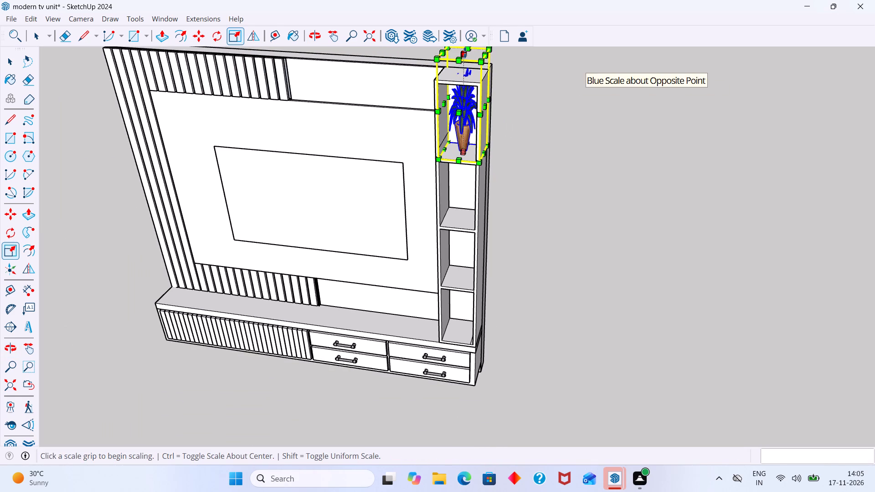
click(465, 52)
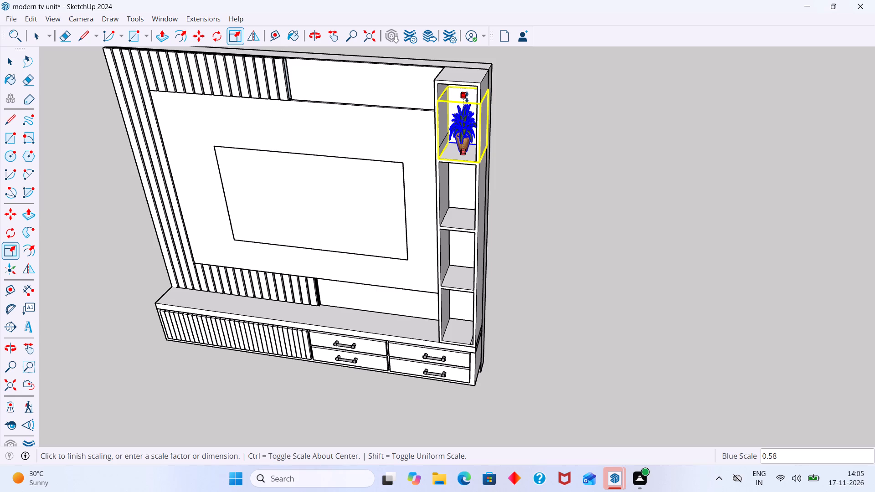
click(467, 97)
key(space)
click(584, 132)
Examine the front view in the reference image for the plant and decor arrangement in the shelf column.
scroll(468, 138, up, 12)
middle_drag(460, 132, 599, 127)
scroll(592, 128, down, 2)
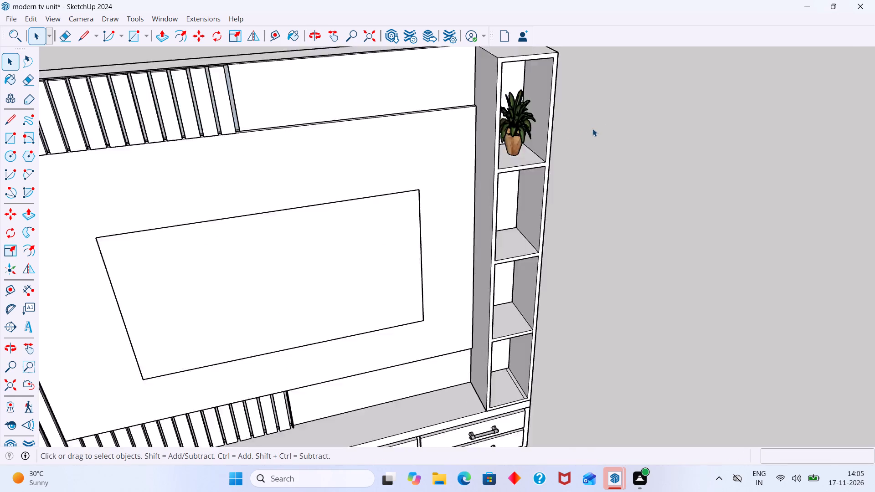
scroll(592, 128, down, 7)
middle_drag(596, 161, 587, 143)
scroll(587, 143, down, 2)
middle_drag(580, 147, 412, 149)
scroll(478, 158, down, 3)
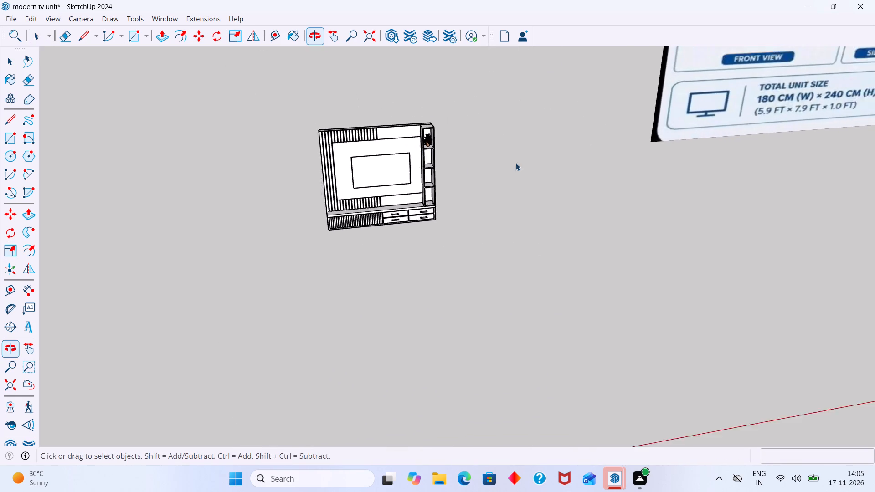
scroll(515, 163, down, 4)
shift+middle_drag(545, 173, 386, 245)
middle_drag(500, 215, 509, 233)
scroll(542, 117, up, 4)
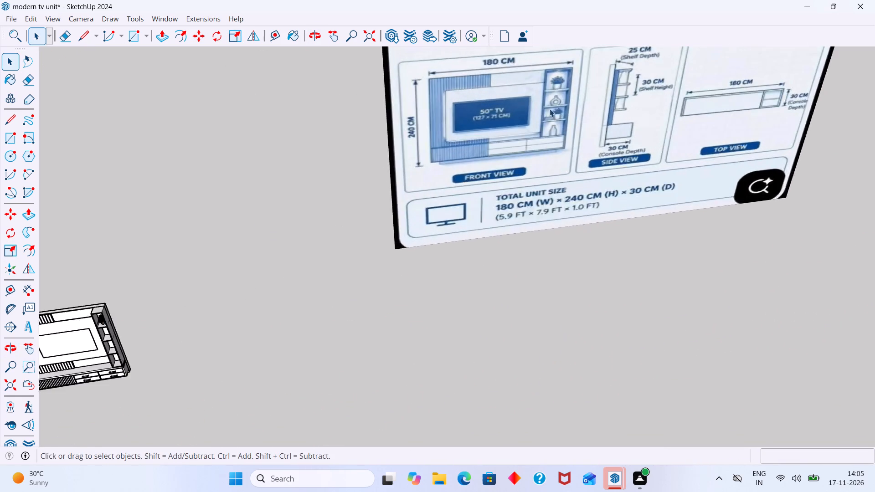
scroll(550, 109, up, 13)
scroll(549, 113, down, 9)
scroll(515, 147, down, 3)
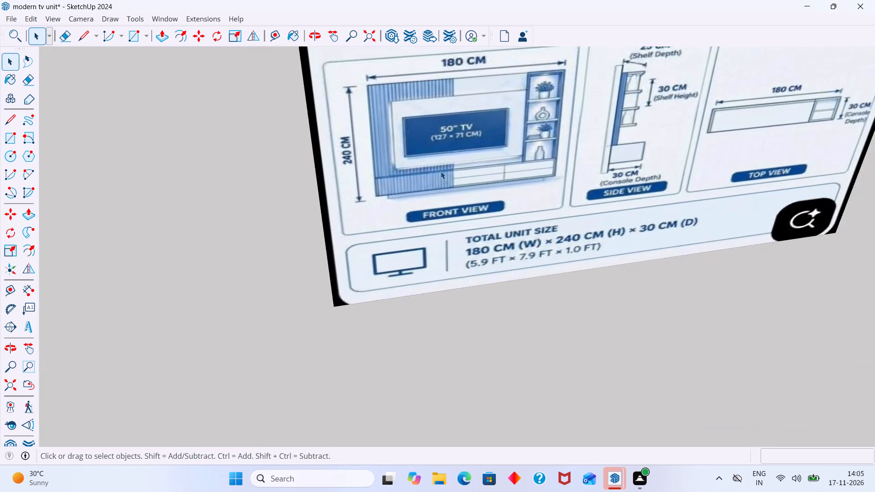
scroll(441, 171, down, 2)
shift+middle_drag(382, 209, 600, 174)
middle_drag(491, 259, 494, 177)
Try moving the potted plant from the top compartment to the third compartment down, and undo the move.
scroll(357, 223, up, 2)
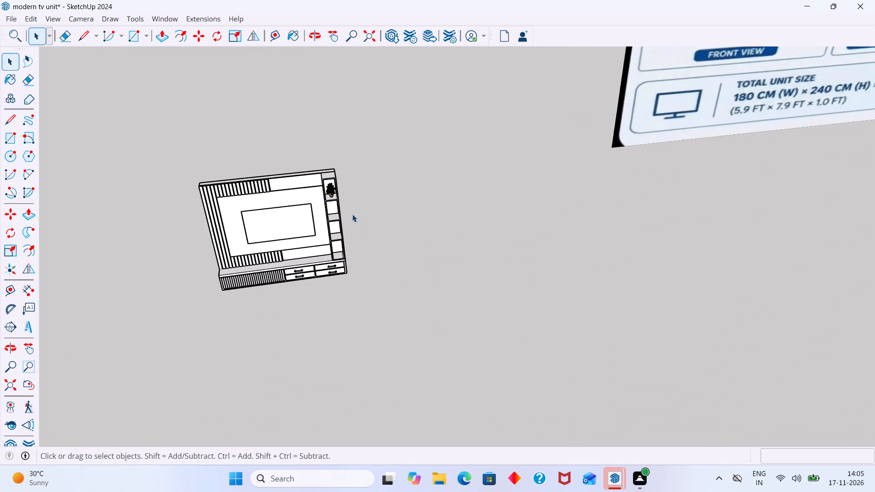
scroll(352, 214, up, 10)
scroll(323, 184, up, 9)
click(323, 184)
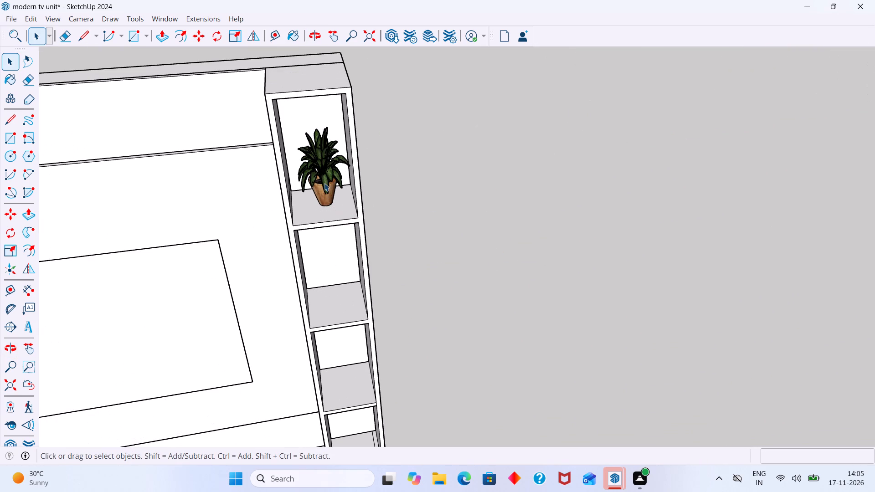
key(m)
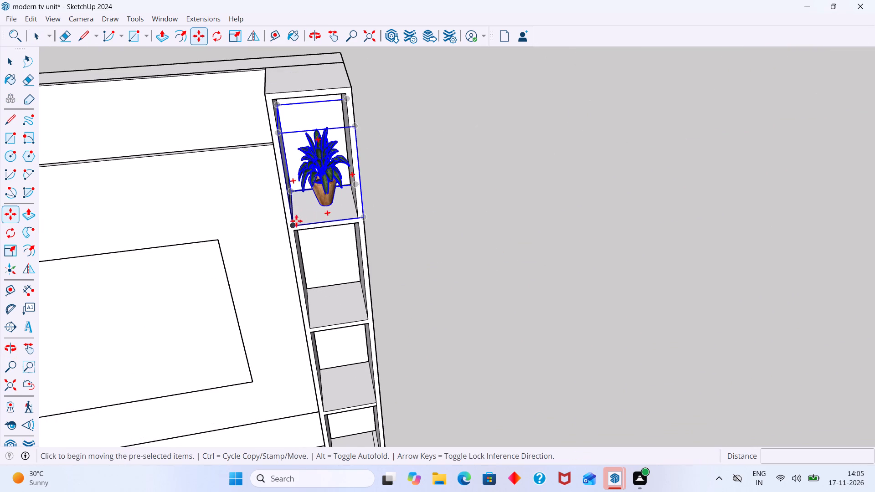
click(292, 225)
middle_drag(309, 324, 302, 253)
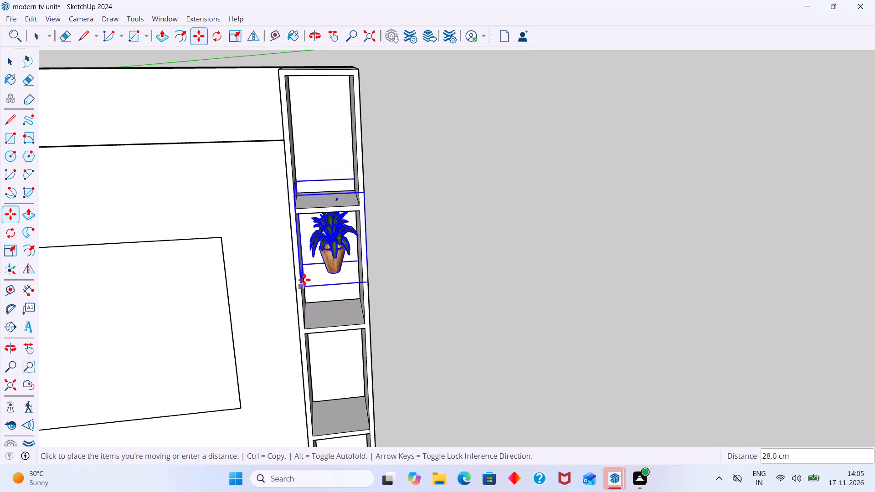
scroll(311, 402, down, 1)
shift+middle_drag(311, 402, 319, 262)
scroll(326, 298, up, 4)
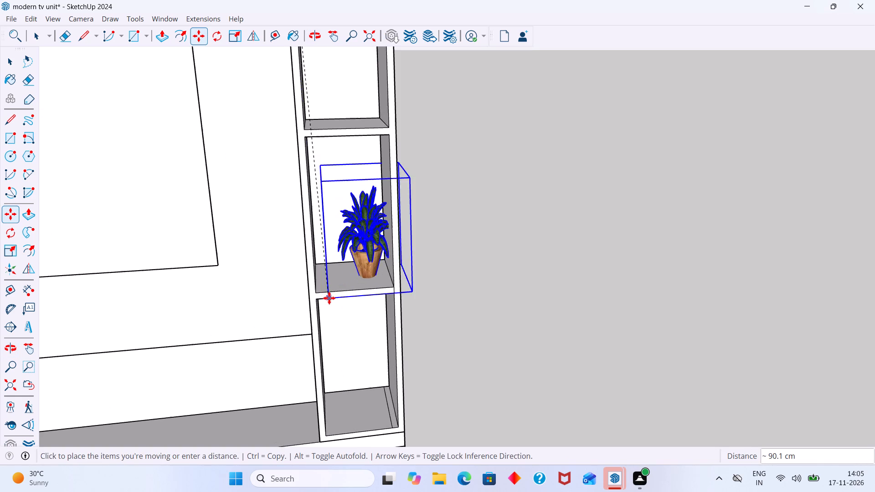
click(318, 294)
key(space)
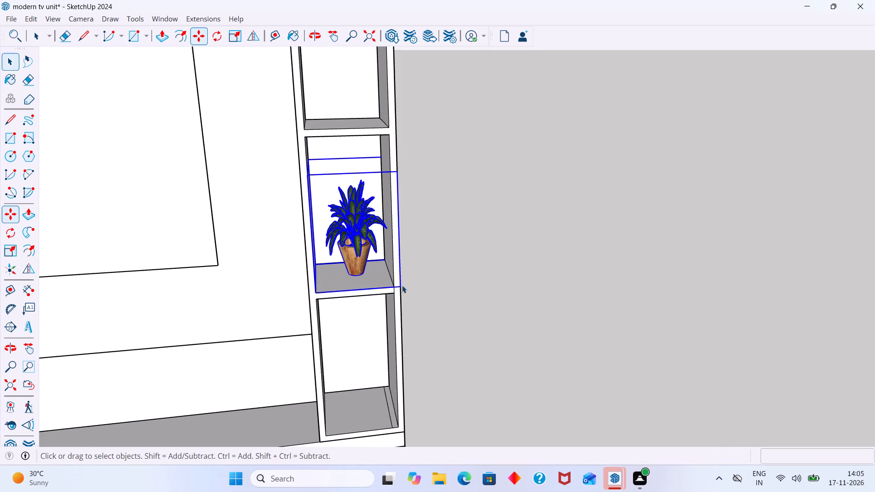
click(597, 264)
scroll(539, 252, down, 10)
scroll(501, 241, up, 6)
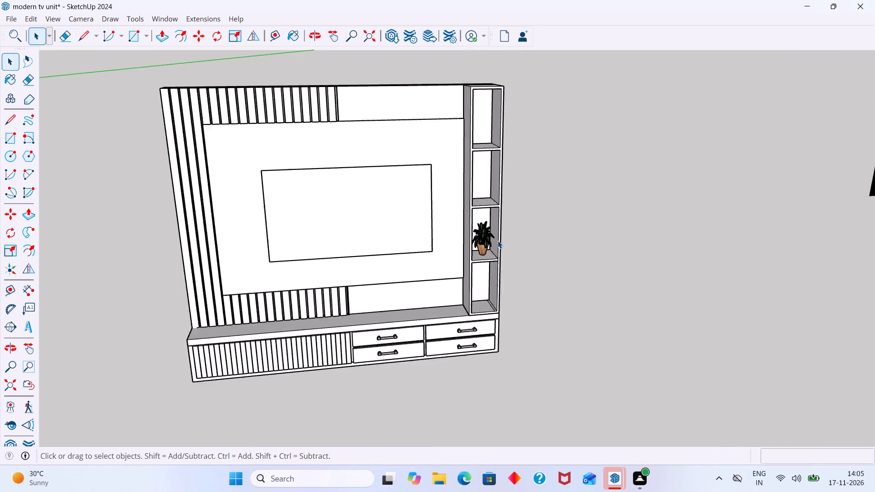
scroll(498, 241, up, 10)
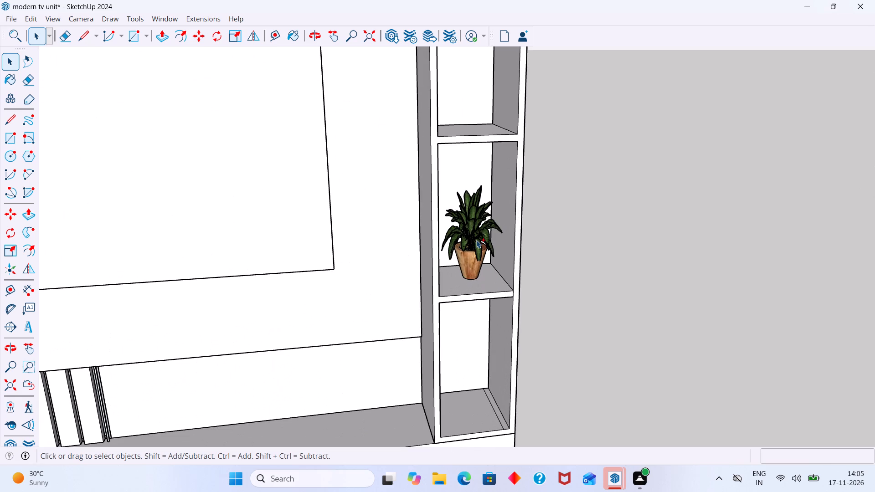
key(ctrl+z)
Copy the potted plant from the top compartment 88.2 cm down onto the shelf of the third compartment.
scroll(483, 241, down, 9)
scroll(504, 116, up, 9)
click(490, 160)
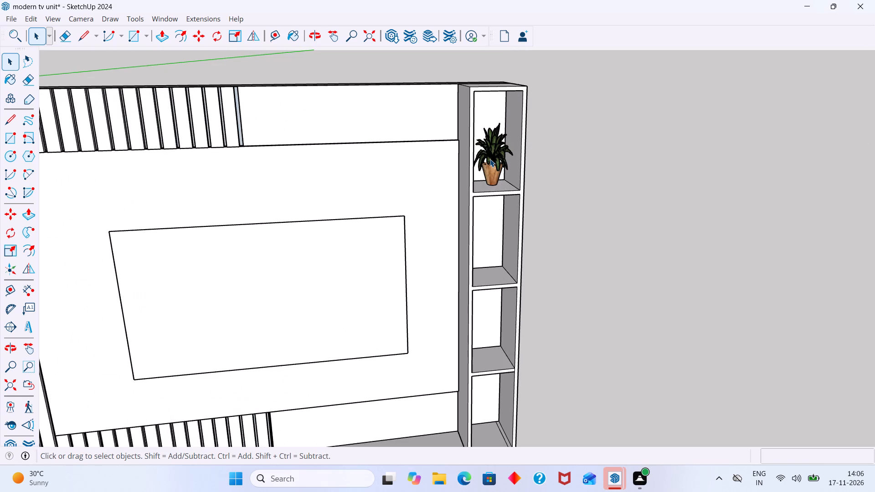
key(m)
scroll(481, 200, up, 4)
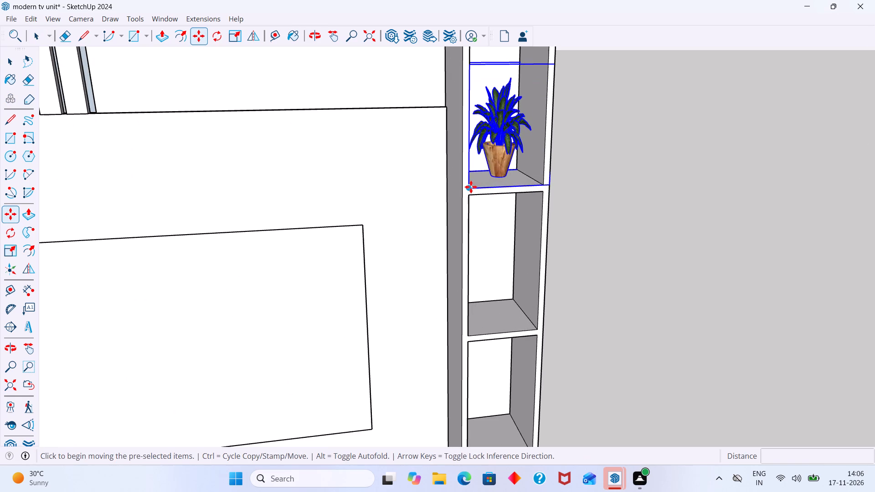
click(471, 187)
scroll(465, 292, down, 7)
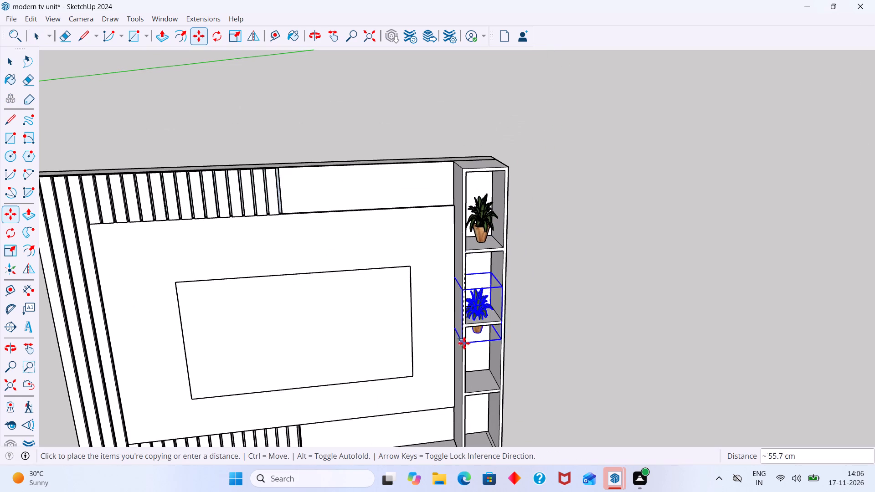
middle_drag(464, 343, 457, 215)
scroll(444, 252, up, 8)
scroll(483, 289, up, 4)
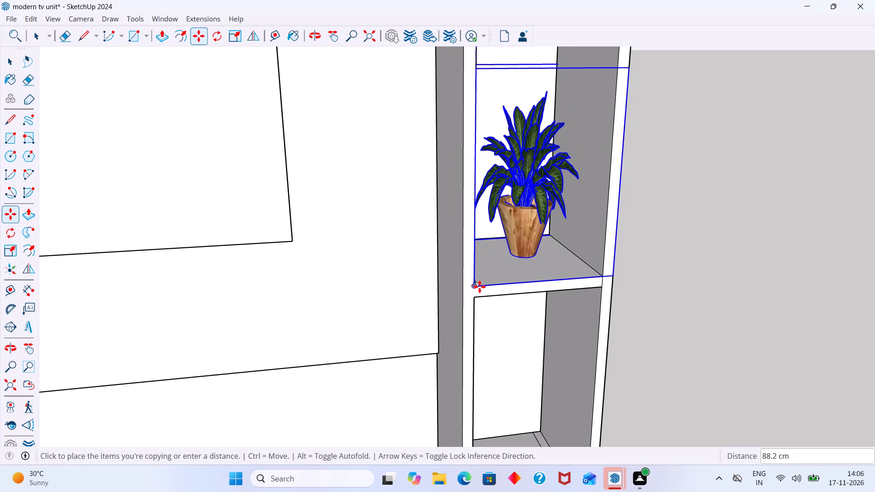
click(478, 287)
key(space)
click(752, 231)
scroll(680, 239, down, 4)
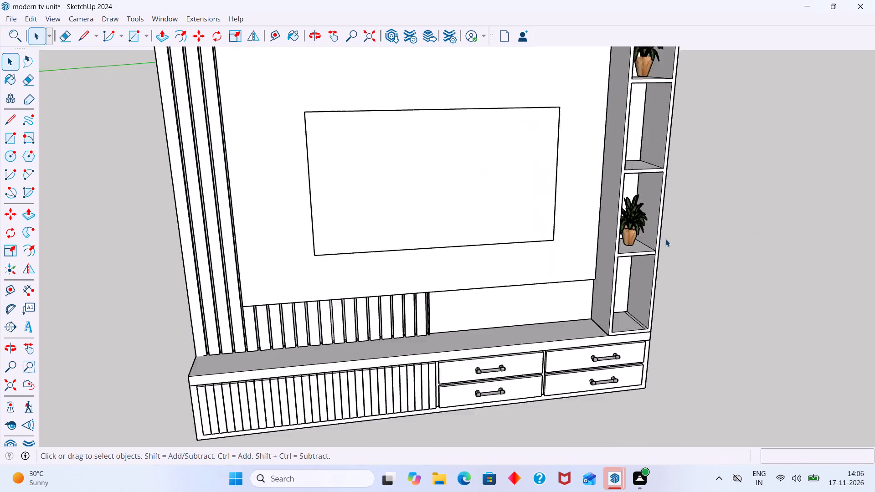
Compare the TV unit's shelf column with the decor arrangement shown in the reference image.
scroll(665, 239, down, 5)
middle_drag(652, 238, 580, 235)
scroll(613, 226, down, 2)
shift+middle_drag(606, 221, 449, 211)
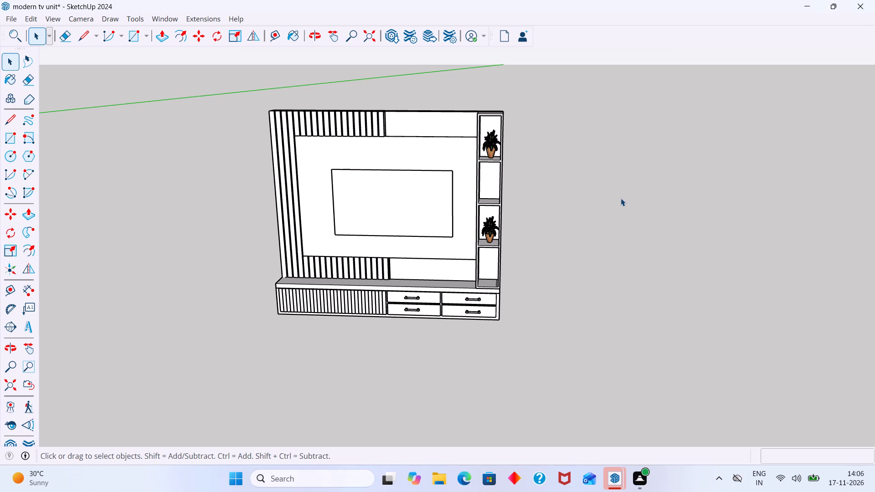
middle_drag(528, 216, 485, 226)
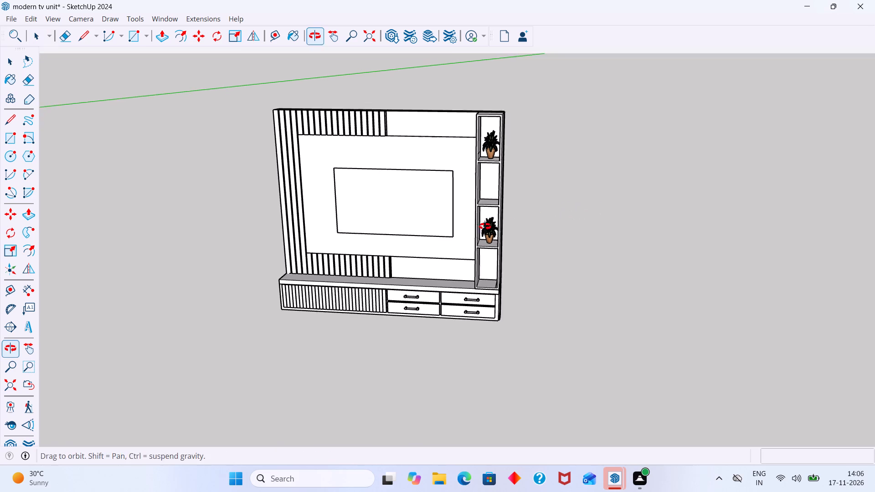
middle_drag(485, 226, 484, 226)
scroll(484, 226, down, 18)
middle_drag(540, 224, 347, 233)
scroll(496, 225, down, 4)
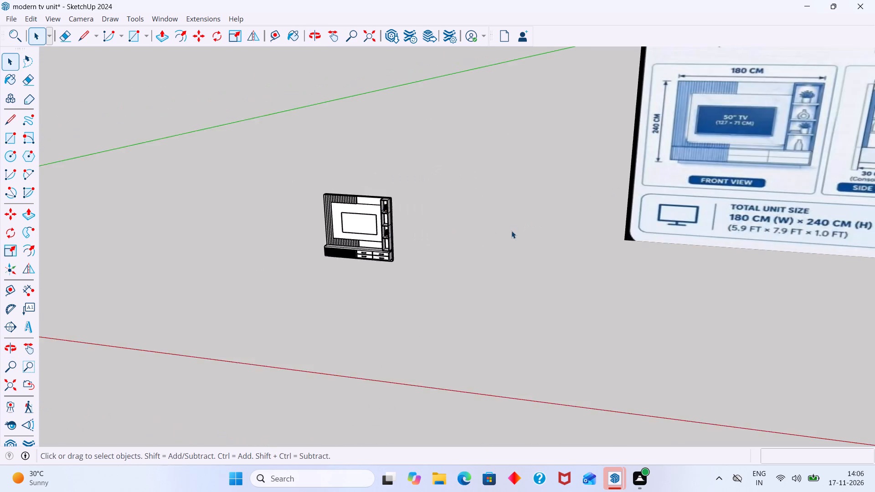
scroll(511, 231, down, 6)
middle_drag(554, 248, 426, 247)
middle_drag(680, 193, 709, 193)
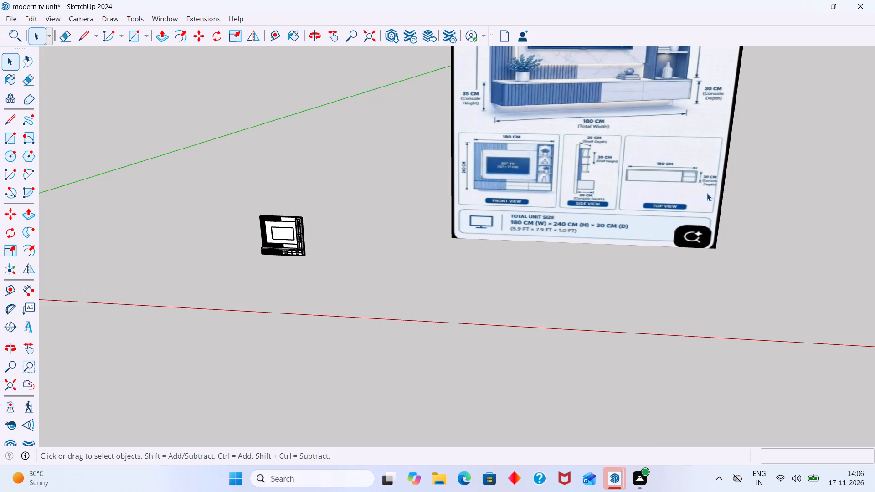
scroll(568, 159, up, 4)
scroll(511, 176, up, 5)
scroll(527, 169, down, 13)
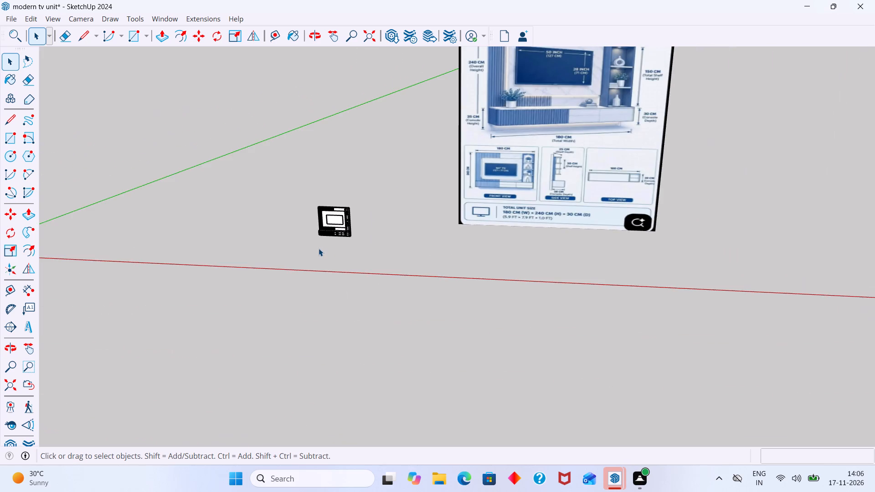
middle_drag(320, 248, 345, 212)
shift+middle_drag(372, 207, 503, 210)
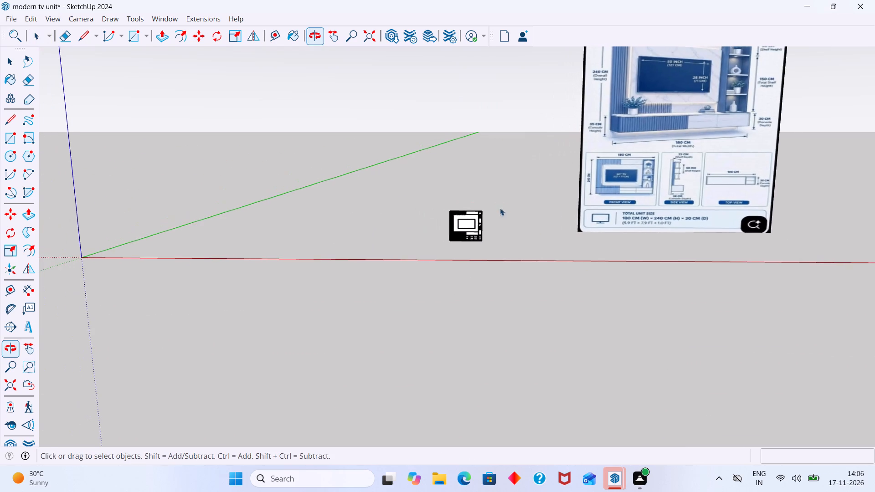
scroll(447, 241, up, 14)
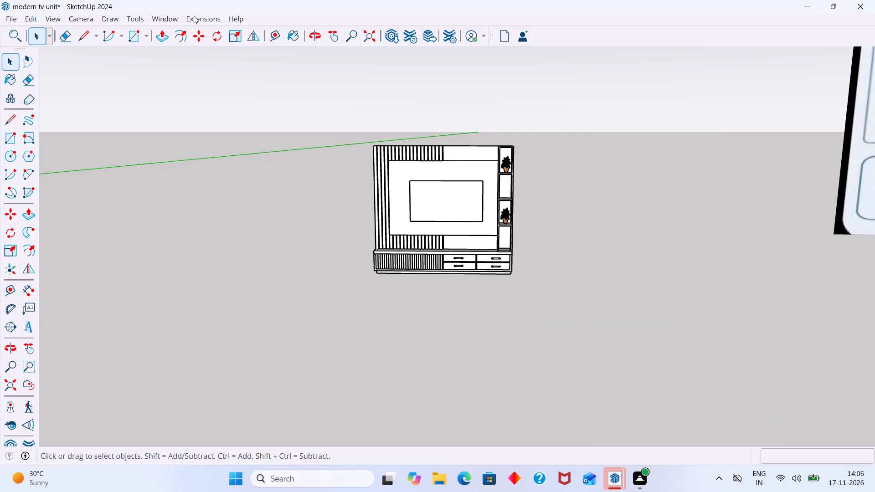
Search the 3D Warehouse models for "pot".
click(174, 21)
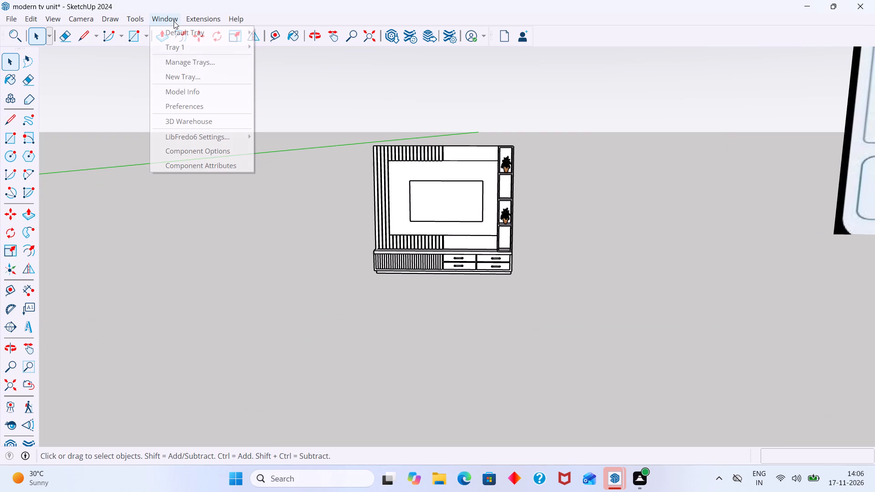
click(198, 125)
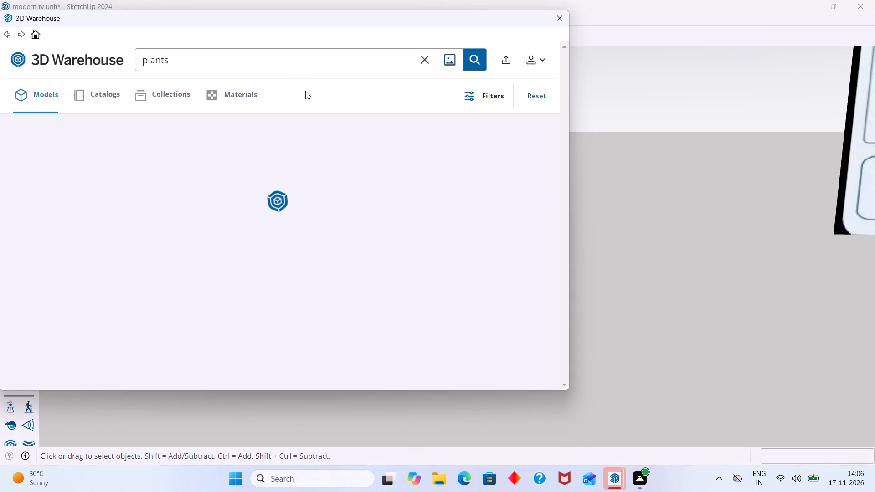
click(227, 61)
key(BackSpace)
key(BackSpace)
key(BackSpace)
key(BackSpace)
key(BackSpace)
key(BackSpace)
key(BackSpace)
key(BackSpace)
key(BackSpace)
key(BackSpace)
key(BackSpace)
key(BackSpace)
key(BackSpace)
key(BackSpace)
key(BackSpace)
key(BackSpace)
key(BackSpace)
key(BackSpace)
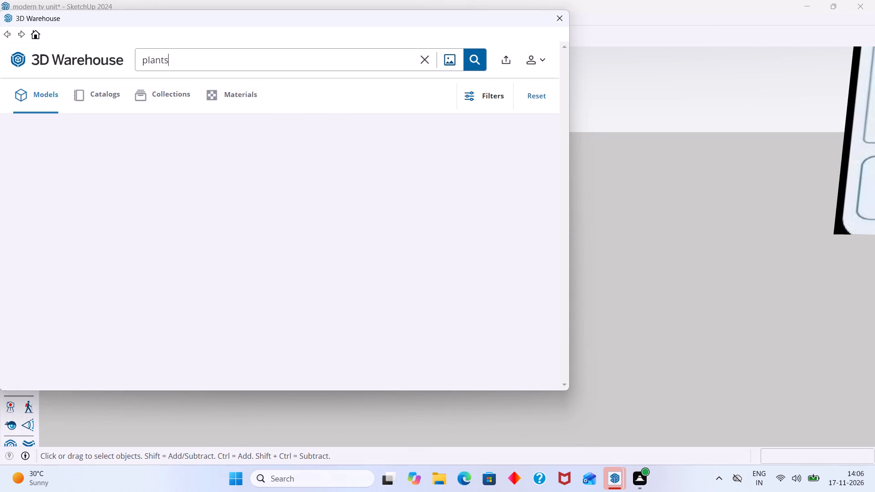
text(pot)
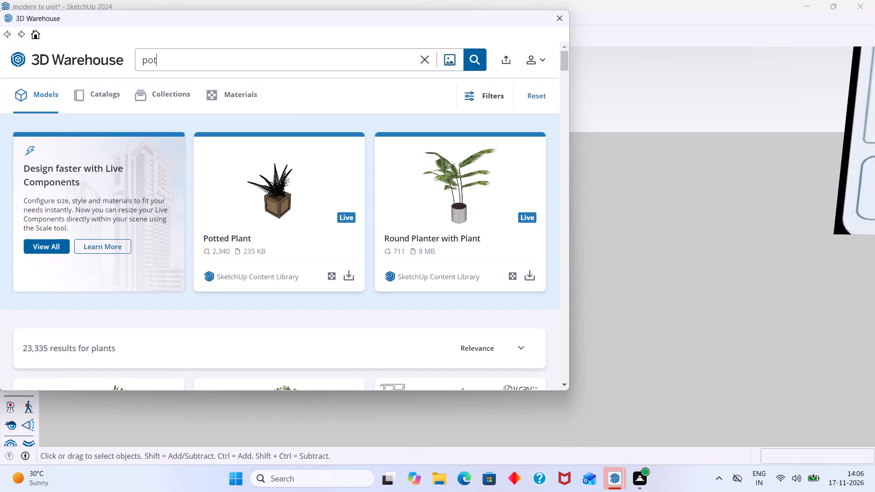
scroll(266, 145, down, 1)
click(478, 56)
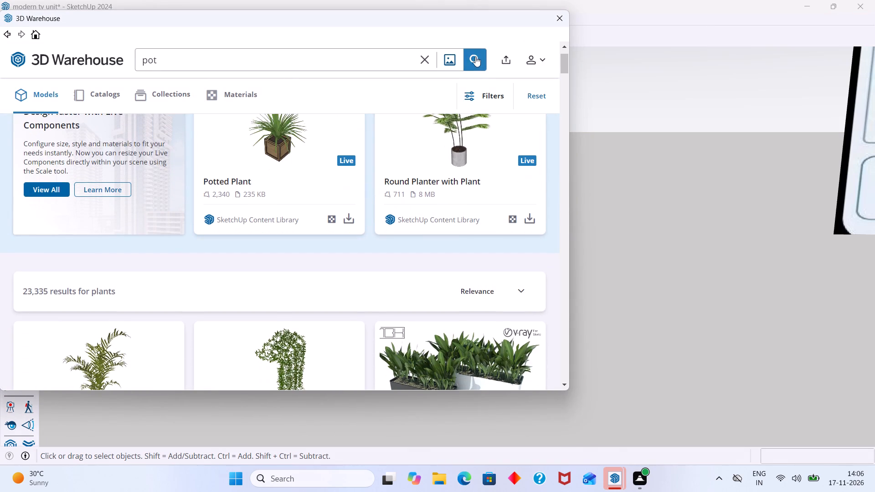
Browse the pot search results for a decorative vase suited to the empty shelf compartments.
scroll(448, 82, down, 5)
scroll(292, 207, down, 2)
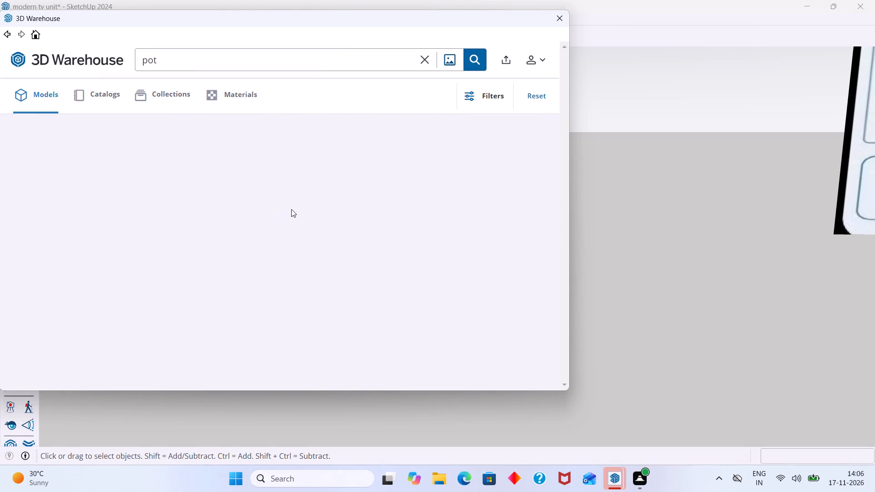
scroll(291, 209, down, 6)
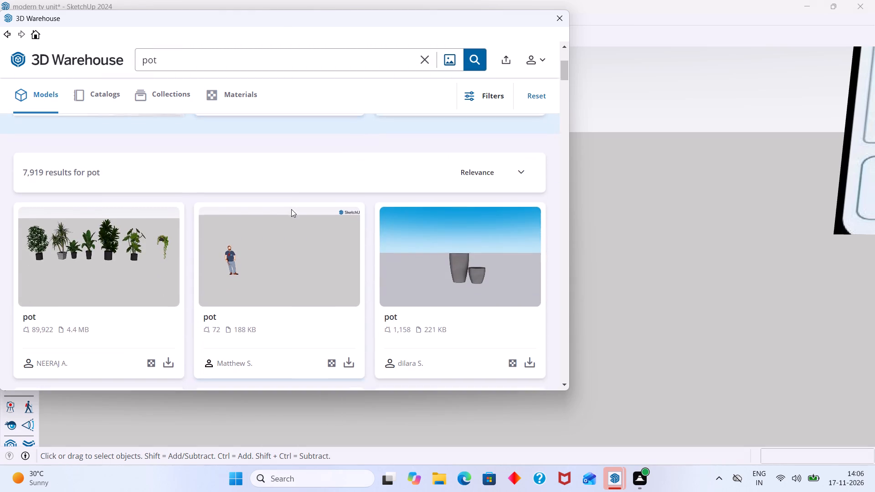
scroll(291, 209, down, 6)
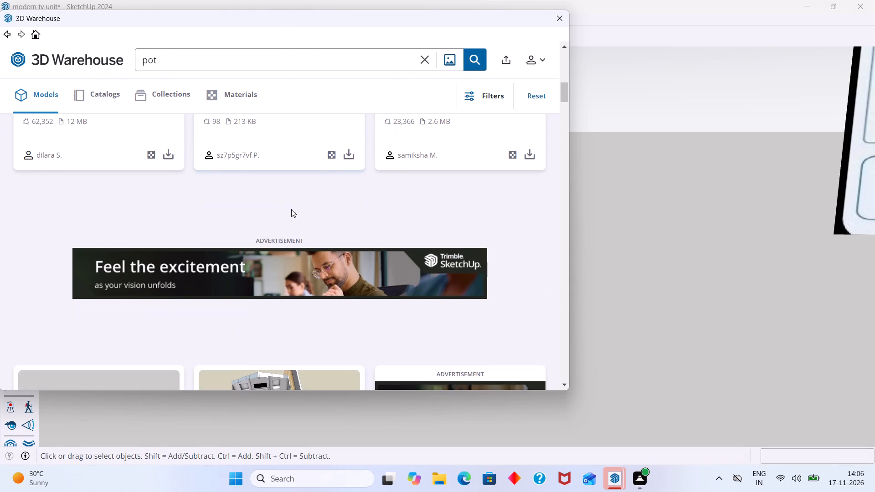
scroll(291, 209, down, 9)
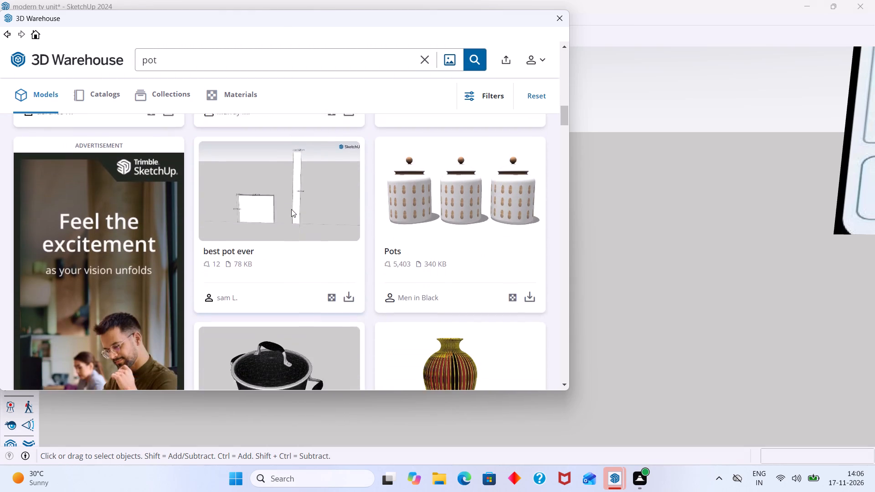
scroll(291, 209, up, 3)
scroll(291, 209, down, 2)
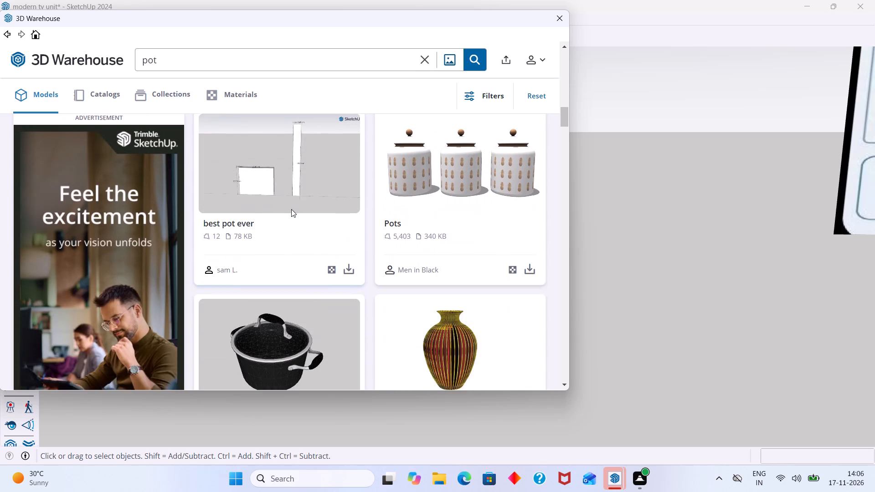
scroll(291, 209, down, 12)
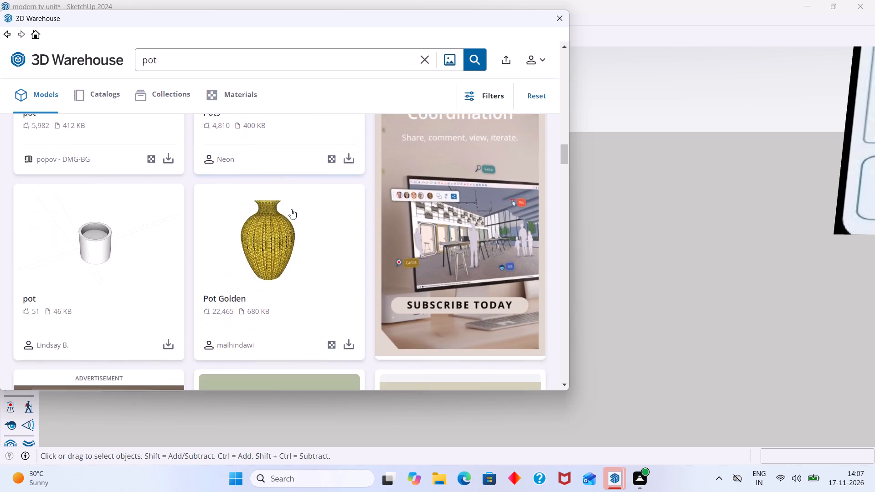
scroll(291, 209, down, 6)
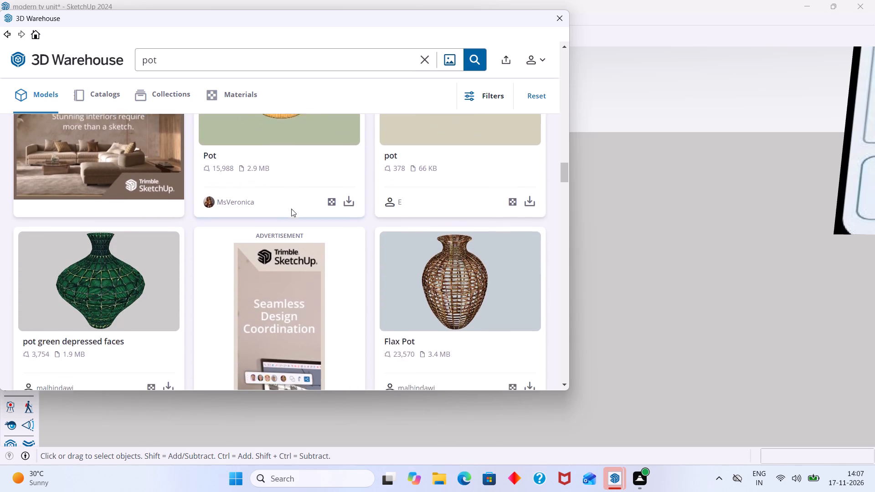
scroll(291, 209, down, 9)
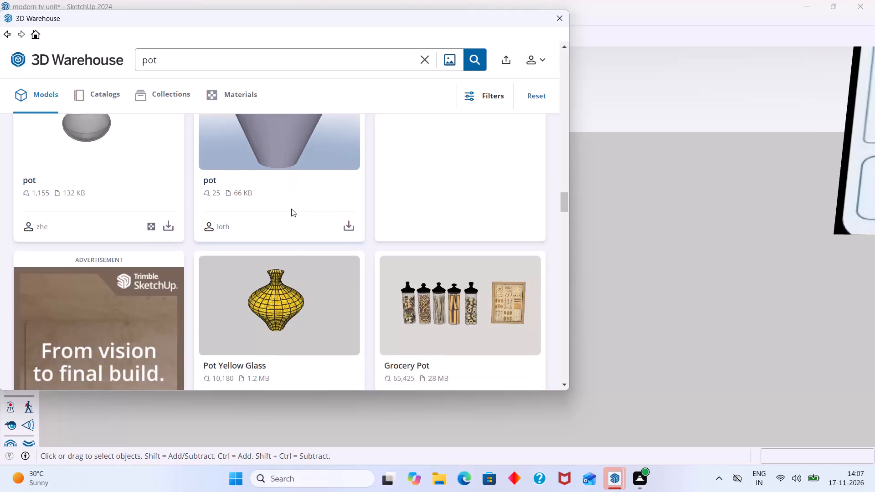
scroll(291, 209, down, 9)
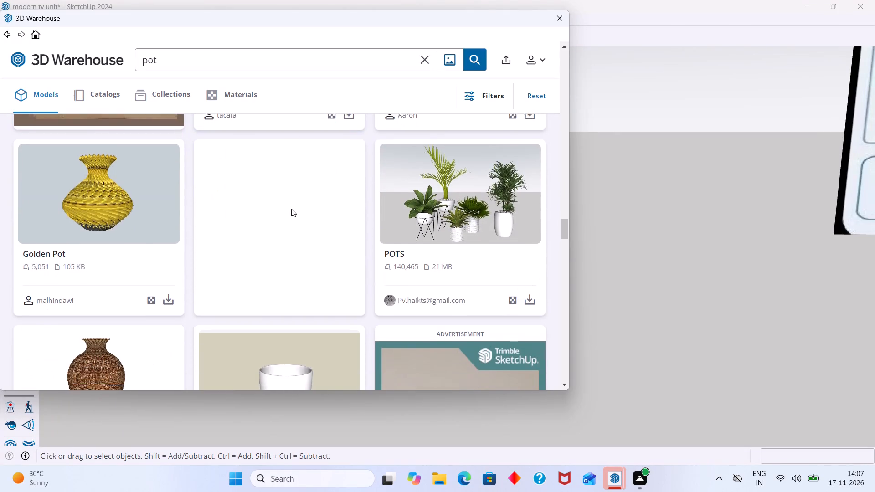
scroll(291, 209, down, 9)
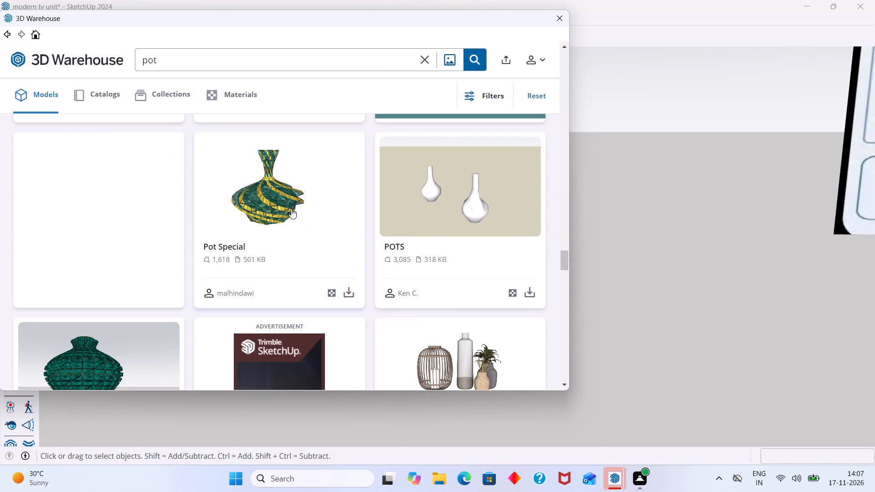
scroll(291, 209, down, 5)
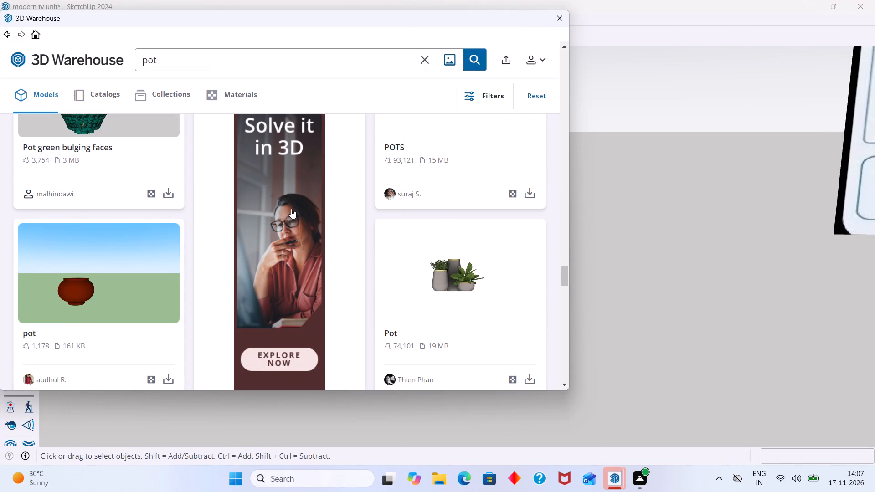
scroll(291, 209, up, 2)
scroll(291, 209, down, 13)
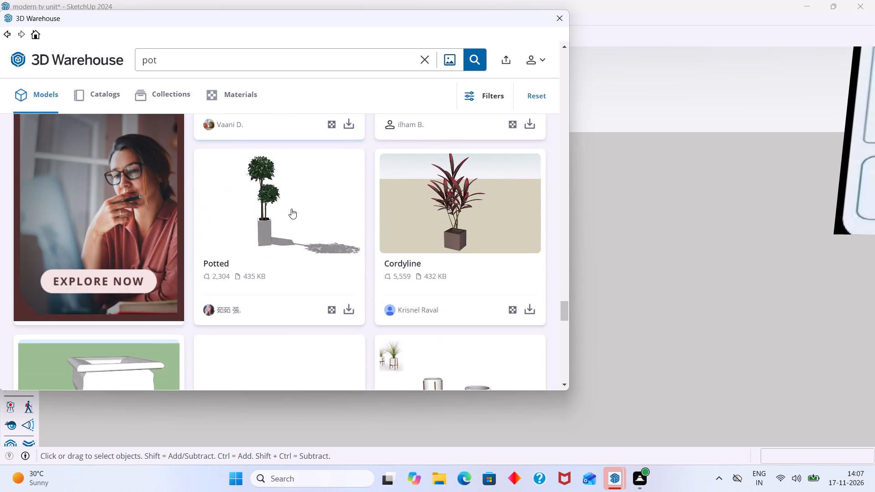
scroll(291, 209, down, 7)
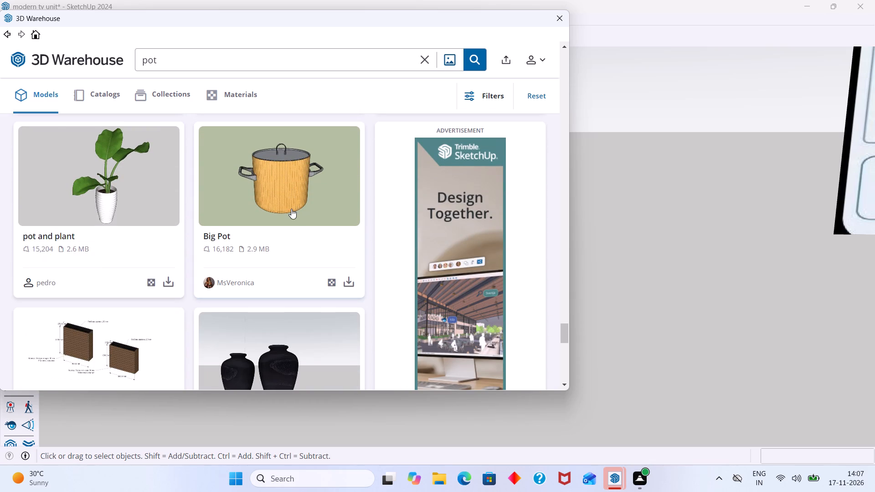
scroll(291, 209, down, 4)
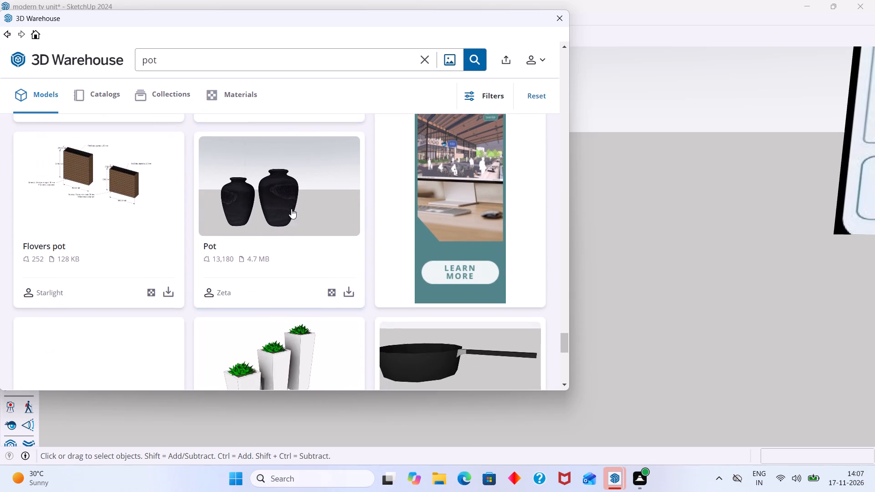
scroll(291, 209, down, 10)
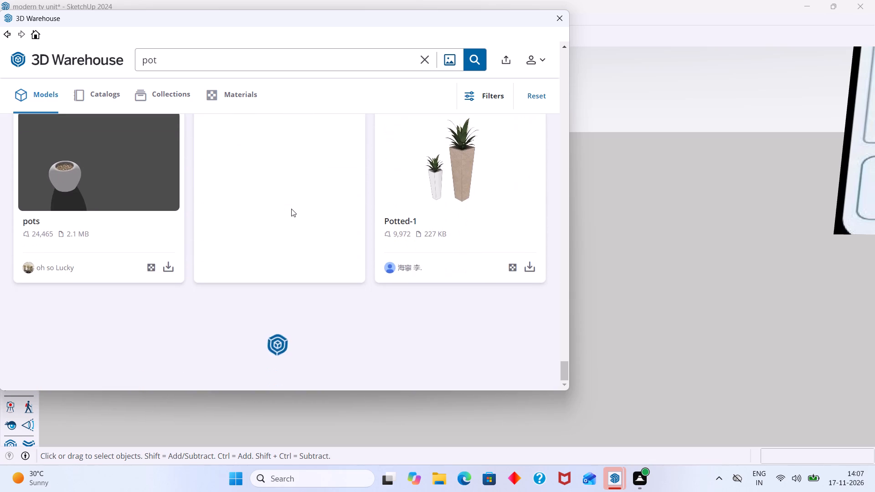
scroll(291, 209, down, 4)
scroll(291, 209, up, 10)
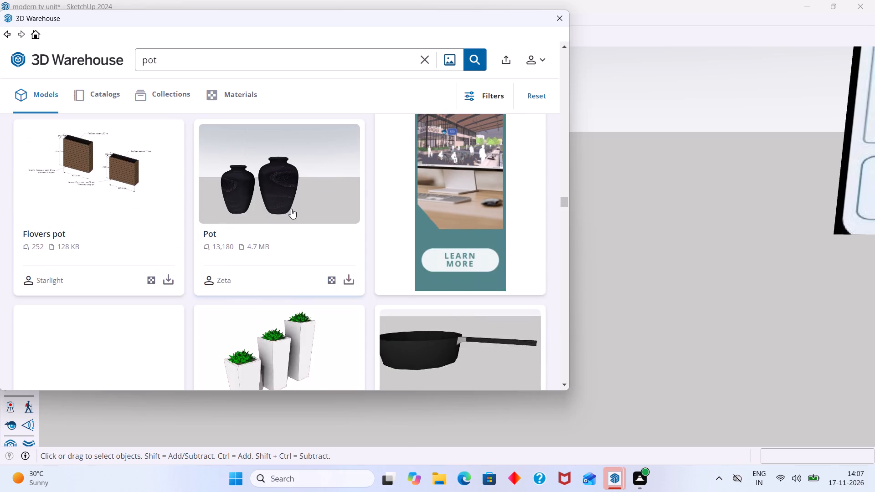
scroll(291, 209, up, 1)
scroll(291, 209, down, 1)
scroll(291, 209, up, 20)
scroll(291, 209, up, 5)
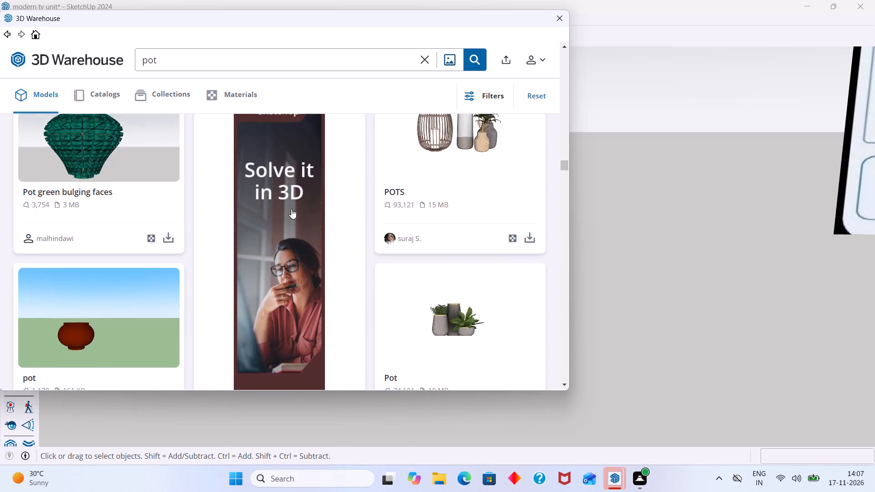
scroll(291, 209, up, 19)
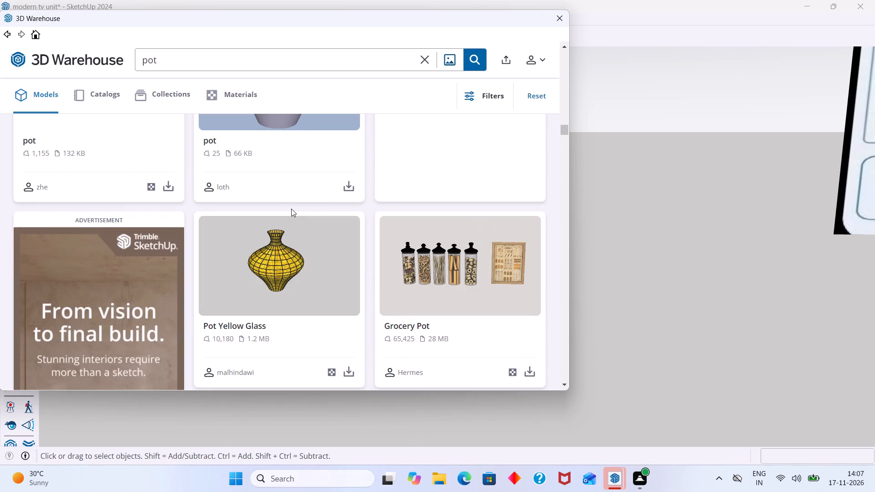
scroll(291, 209, up, 10)
scroll(291, 209, down, 6)
scroll(291, 209, up, 2)
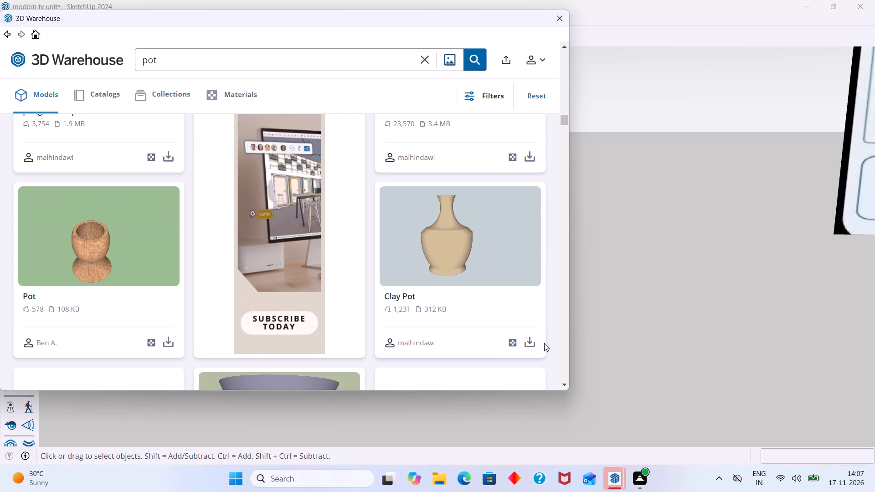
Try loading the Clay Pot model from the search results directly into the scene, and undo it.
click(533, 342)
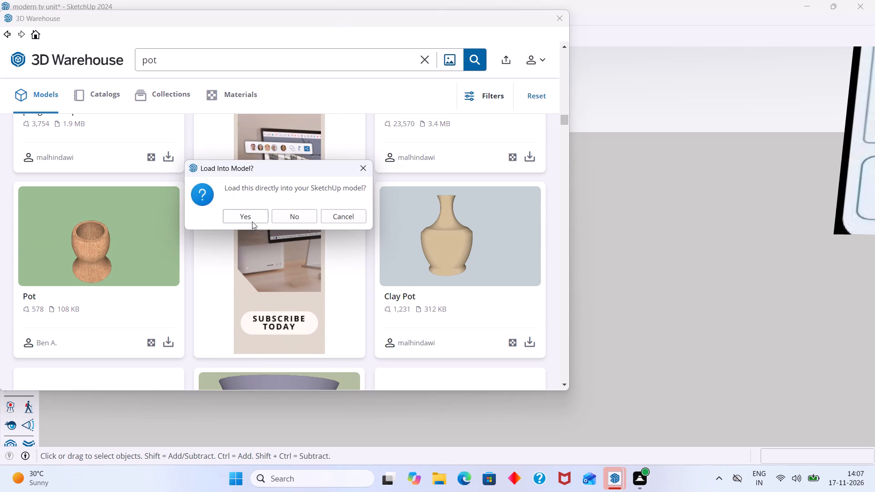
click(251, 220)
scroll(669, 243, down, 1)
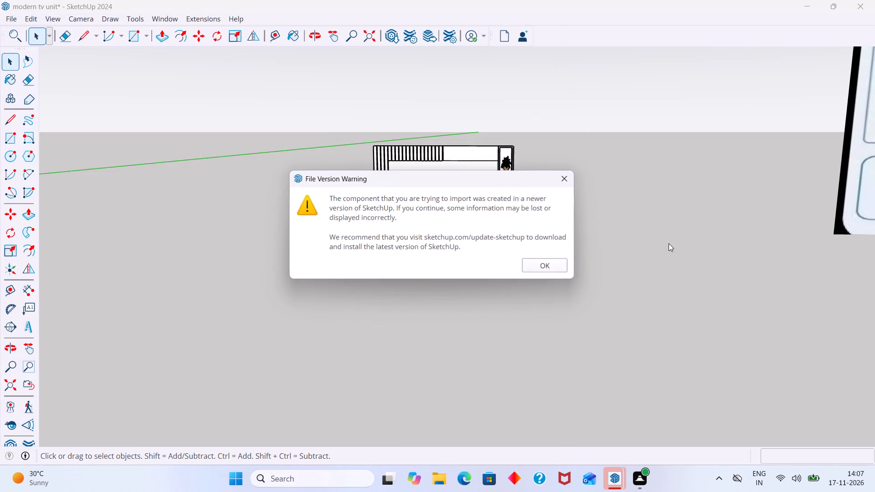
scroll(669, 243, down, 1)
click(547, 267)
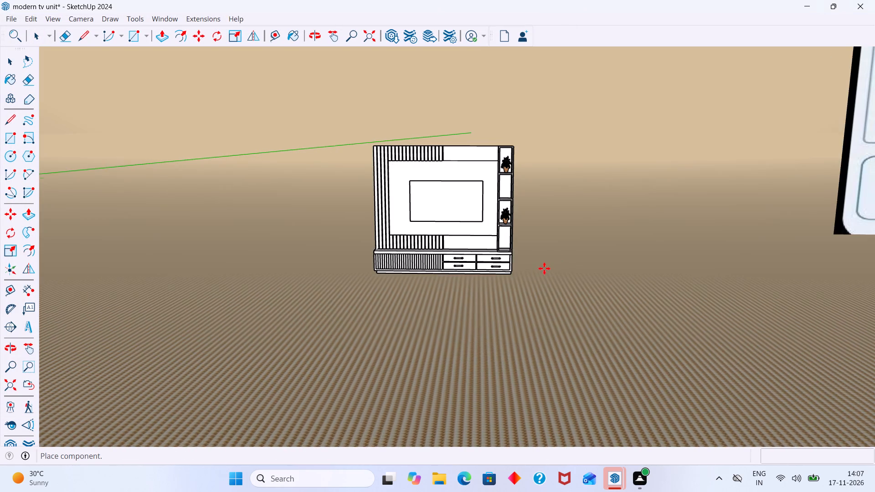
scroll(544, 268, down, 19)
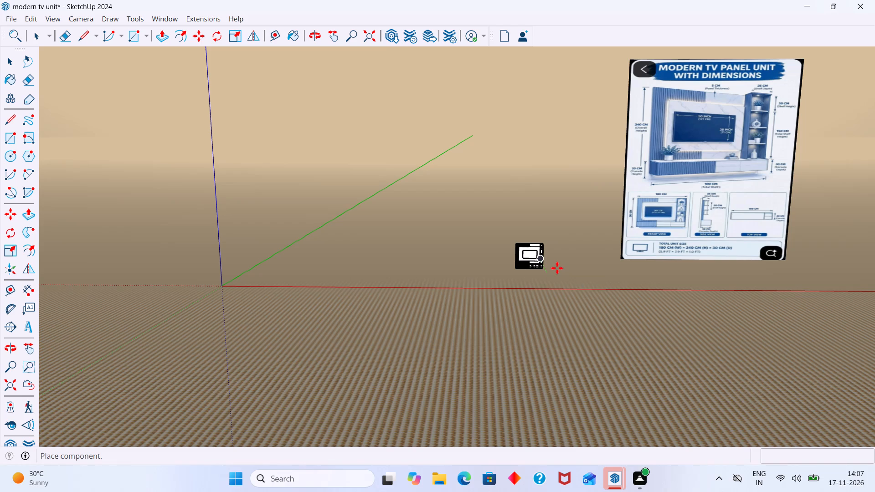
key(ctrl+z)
Search 3D Warehouse for "pot" again and place the three-jar "Pots" model into the scene beside the TV unit.
scroll(535, 260, up, 15)
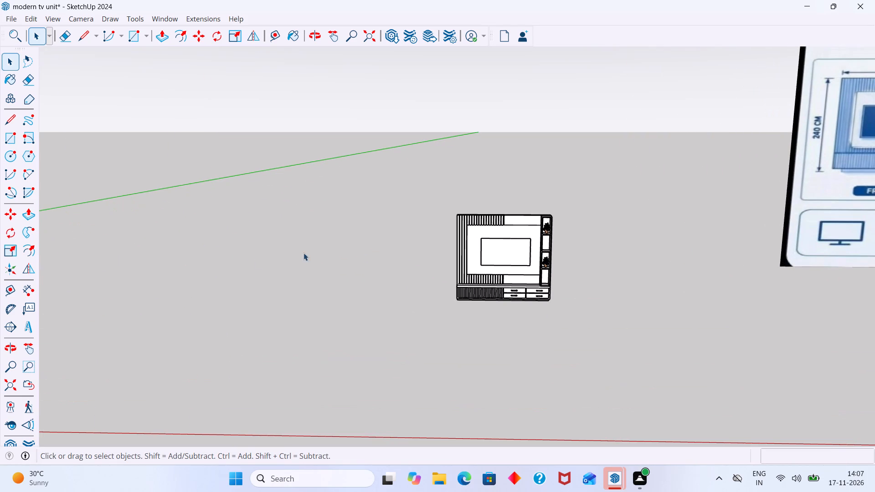
click(173, 18)
click(187, 120)
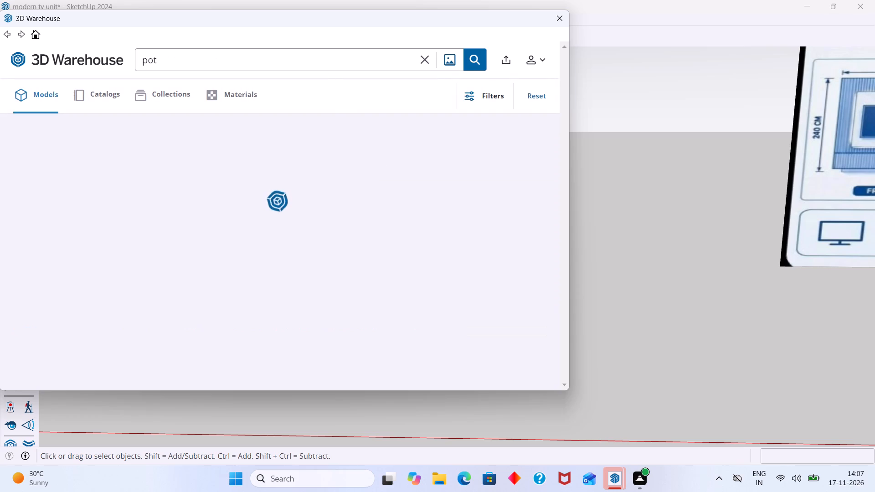
click(474, 65)
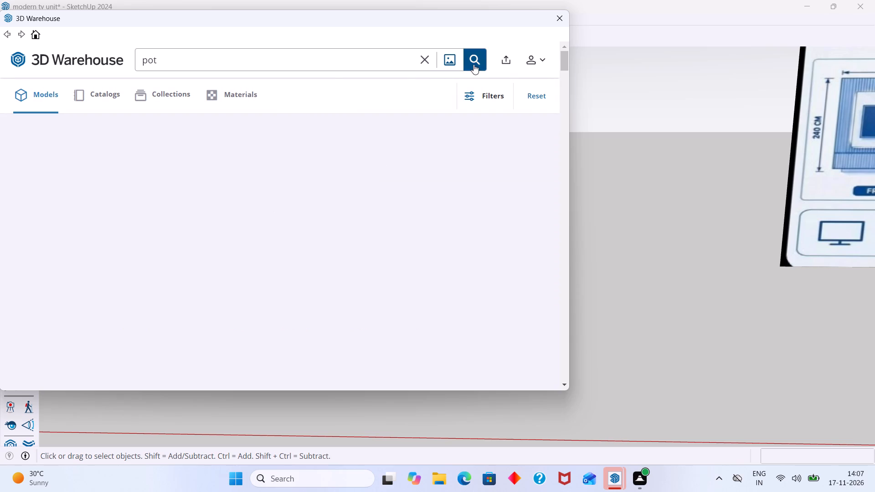
scroll(335, 194, down, 8)
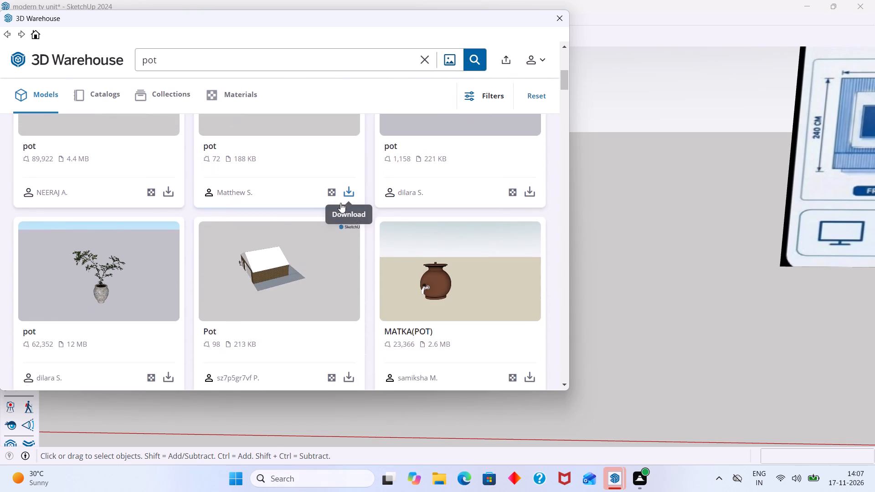
scroll(335, 206, down, 8)
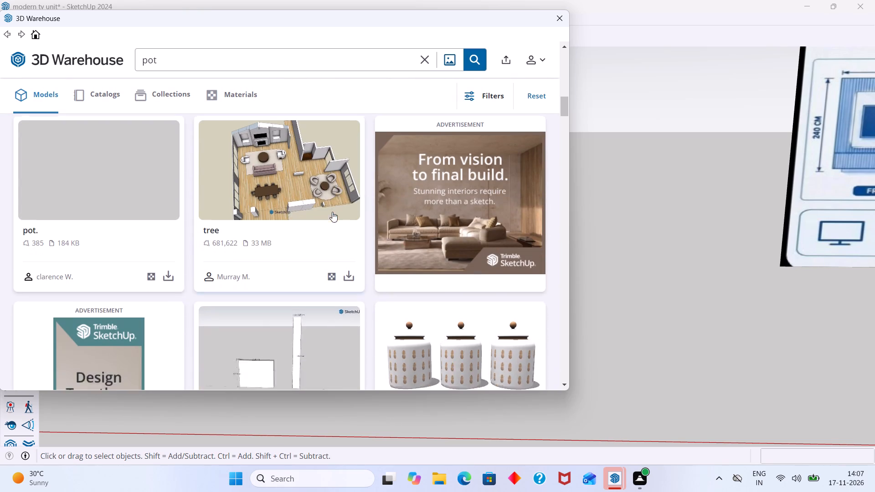
scroll(332, 212, down, 1)
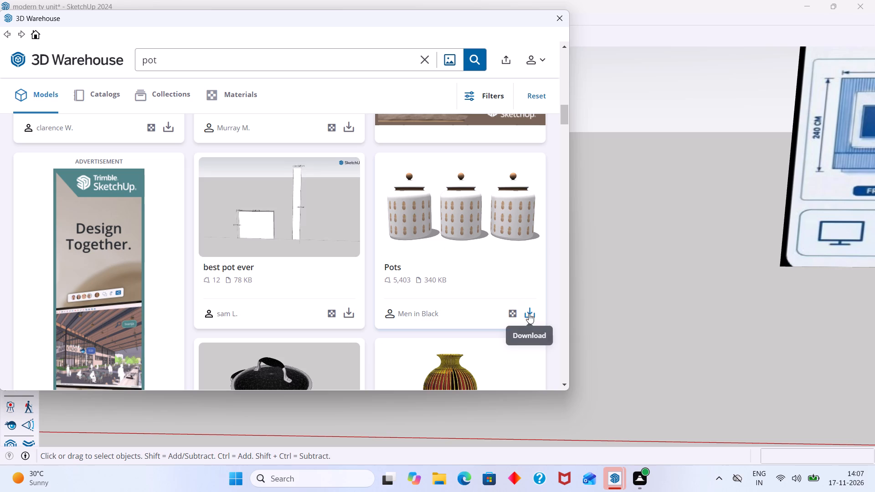
click(528, 313)
click(246, 215)
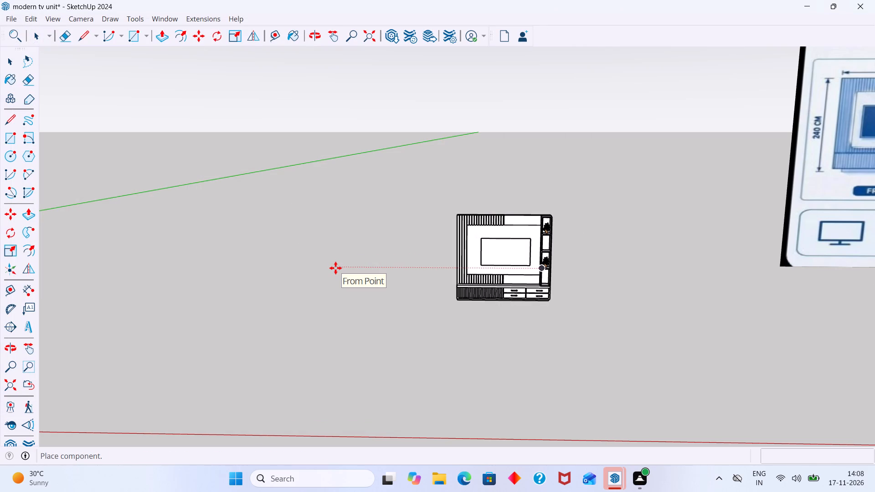
click(335, 268)
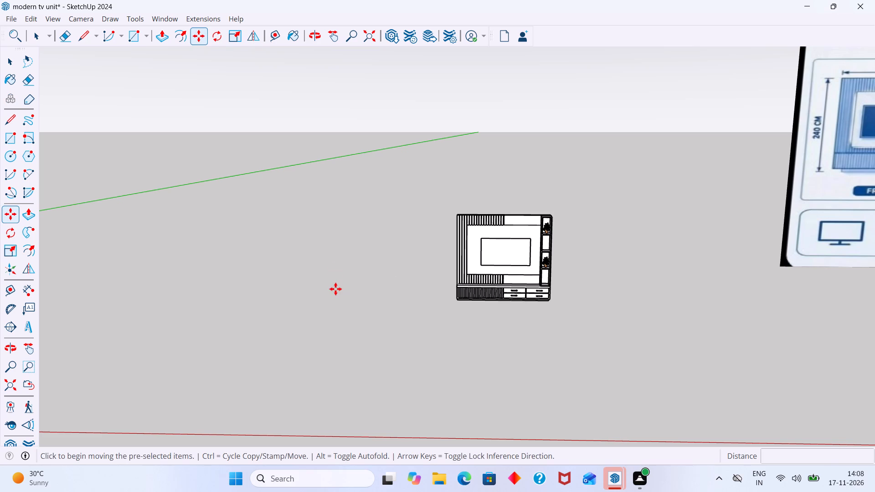
click(337, 270)
Inside the imported Pots component, delete two of the three pineapple-patterned jars, keeping only the farthest one.
middle_drag(446, 272, 799, 289)
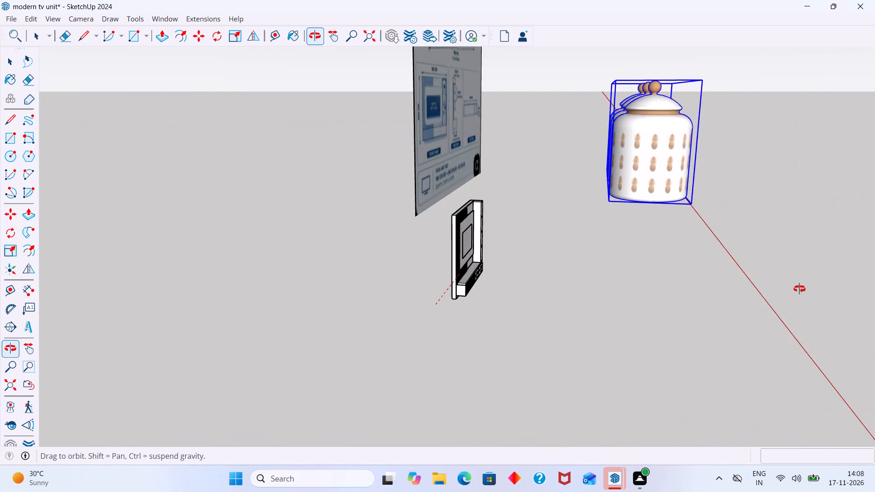
middle_drag(799, 289, 723, 292)
key(space)
scroll(660, 276, down, 5)
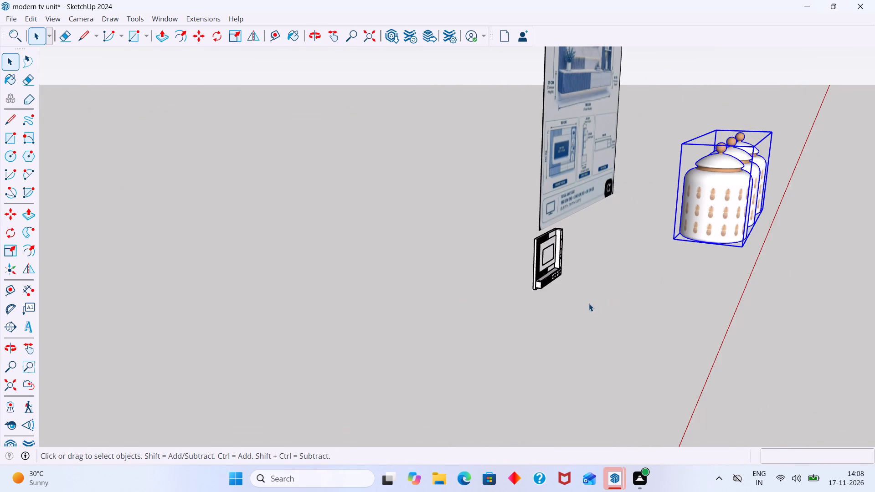
click(597, 302)
scroll(661, 266, down, 1)
shift+middle_drag(664, 262, 530, 235)
middle_drag(645, 189, 549, 168)
scroll(685, 199, up, 8)
click(709, 215)
scroll(710, 214, down, 6)
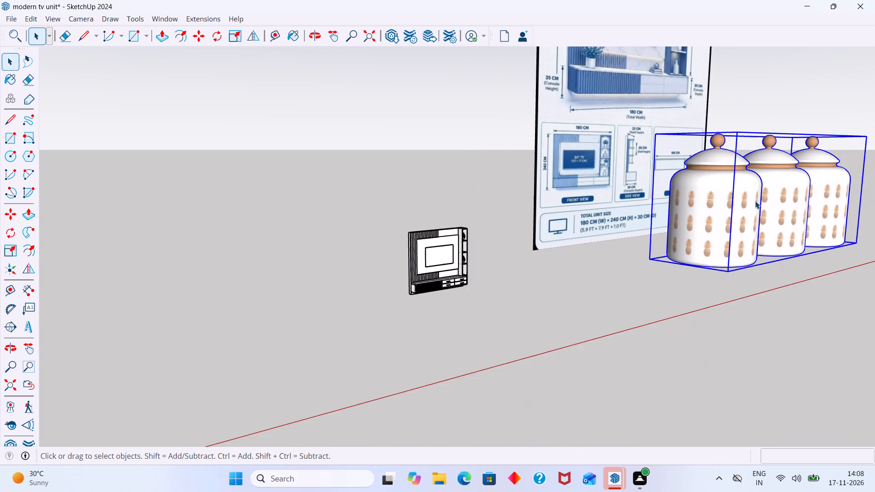
double_click(755, 201)
click(747, 208)
key(Delete)
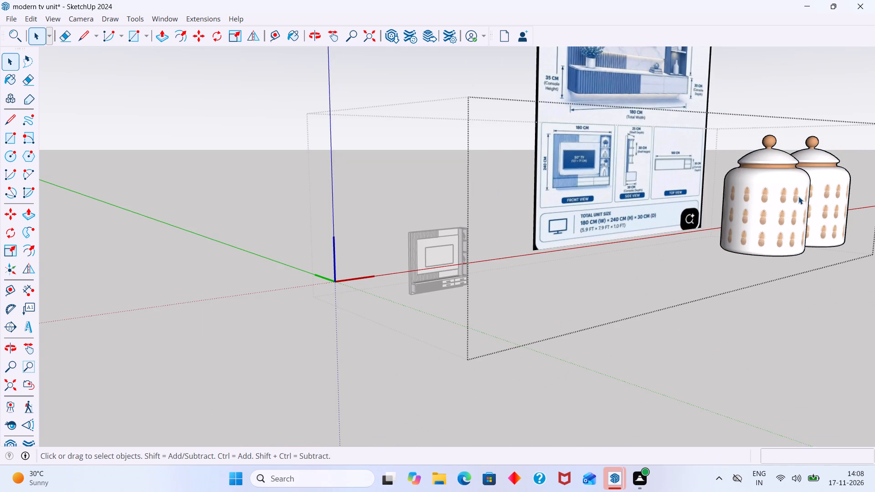
click(798, 196)
key(Delete)
Move the remaining jar closer to the TV unit and leave the component's editing context.
click(808, 187)
key(m)
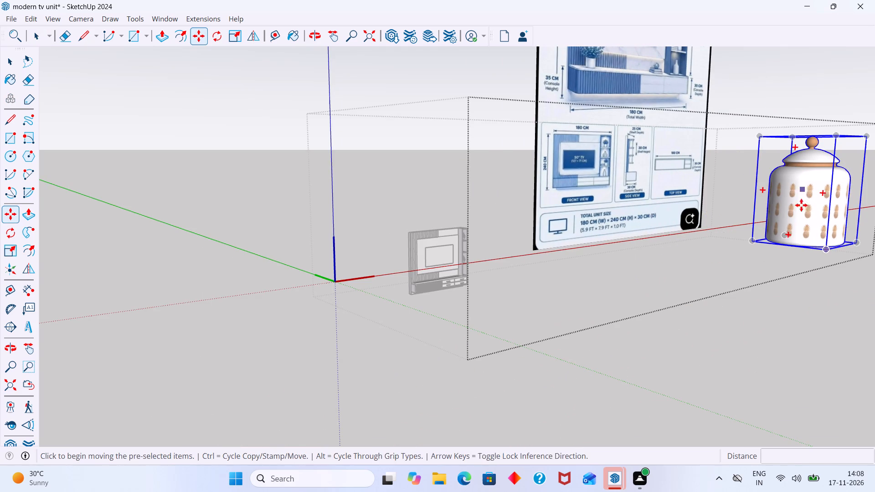
click(753, 240)
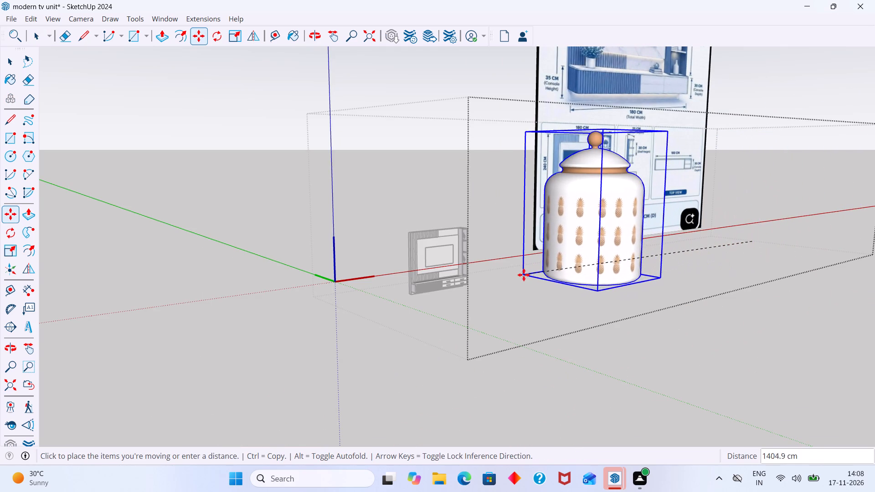
click(519, 282)
key(space)
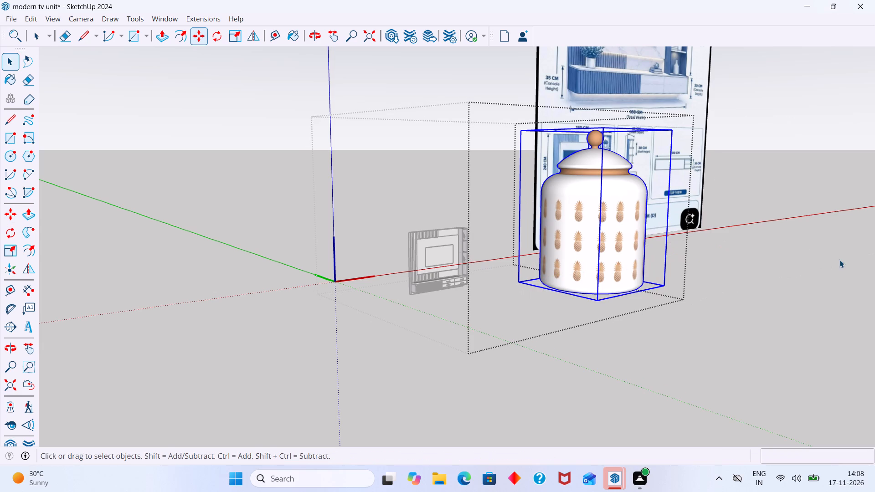
click(792, 268)
Scale the jar down to about 0.40 in height, 0.41 along red and 0.53 along green.
click(614, 260)
key(s)
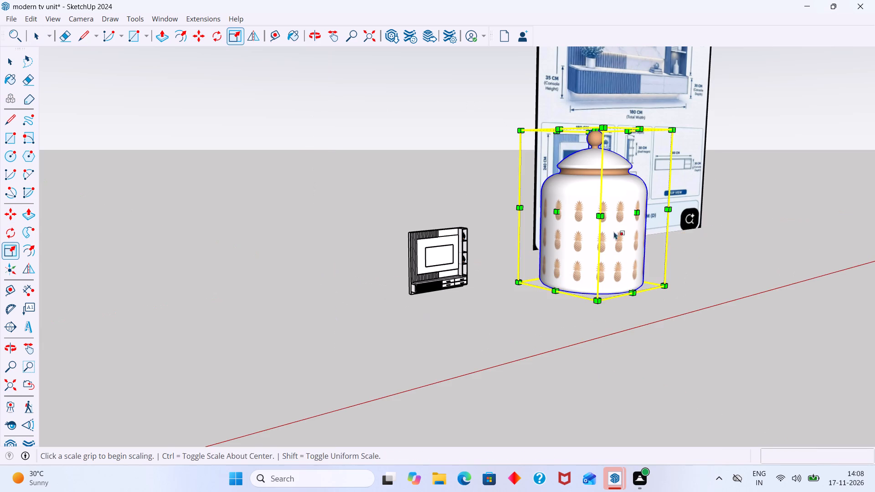
scroll(638, 134, up, 2)
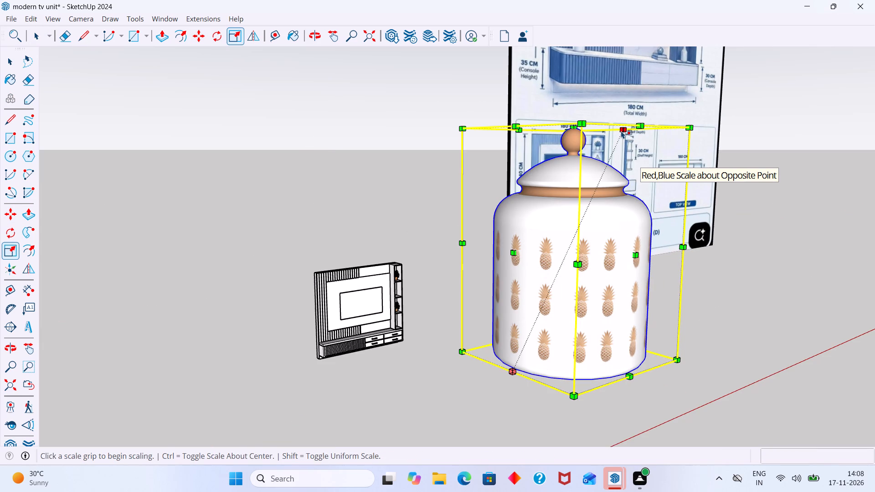
middle_drag(604, 140, 534, 173)
click(522, 154)
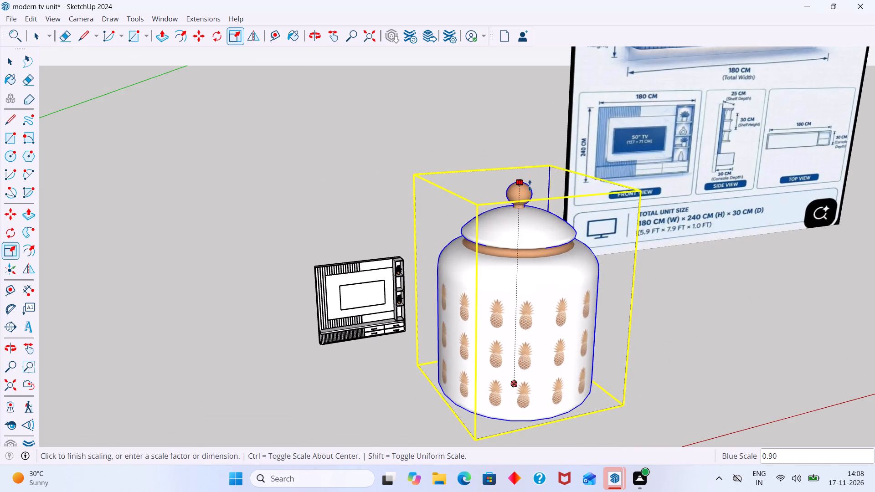
scroll(530, 189, down, 4)
middle_drag(530, 191, 525, 96)
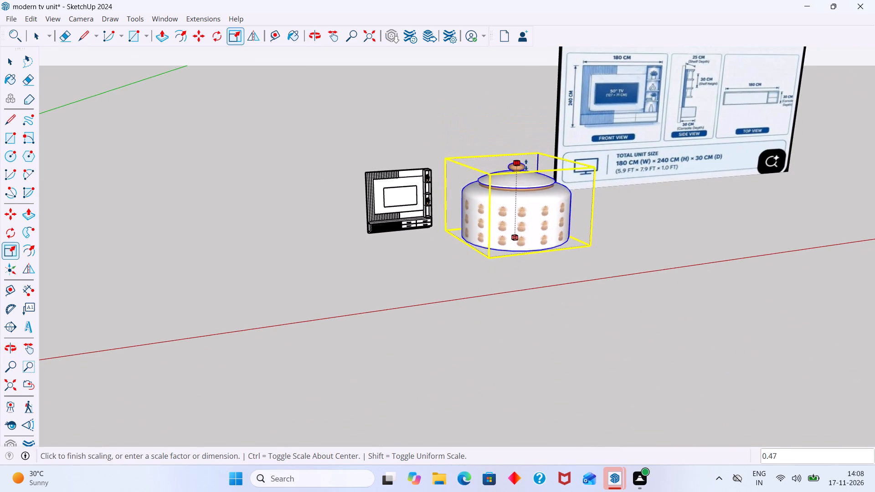
click(527, 175)
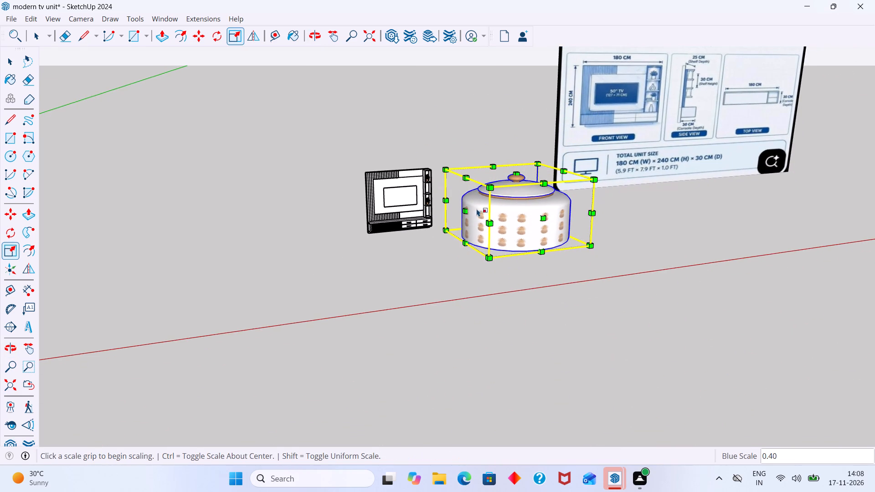
click(465, 213)
click(528, 212)
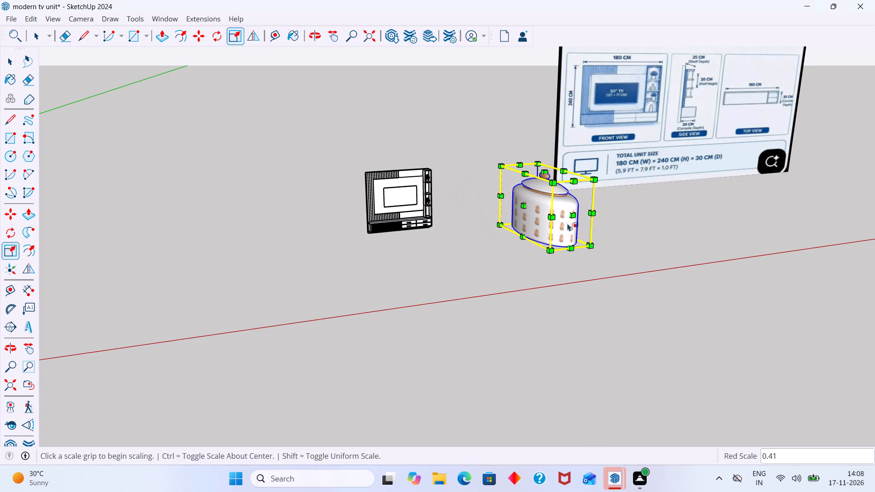
click(573, 217)
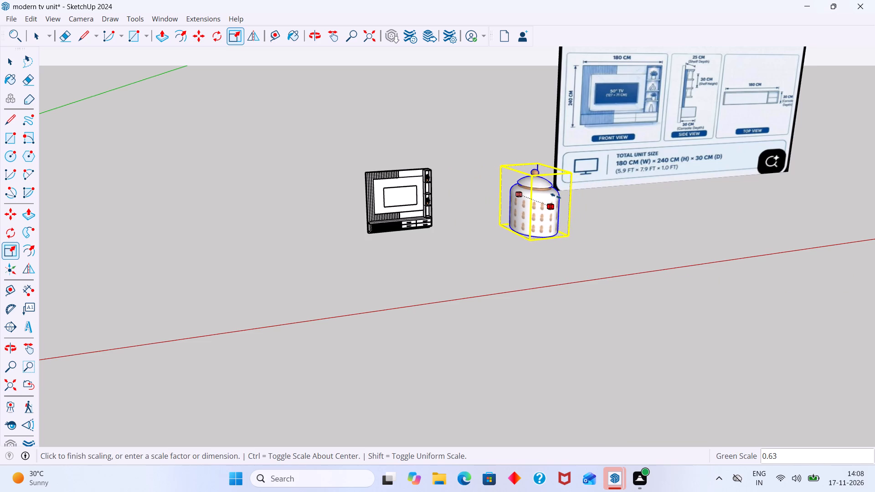
click(550, 192)
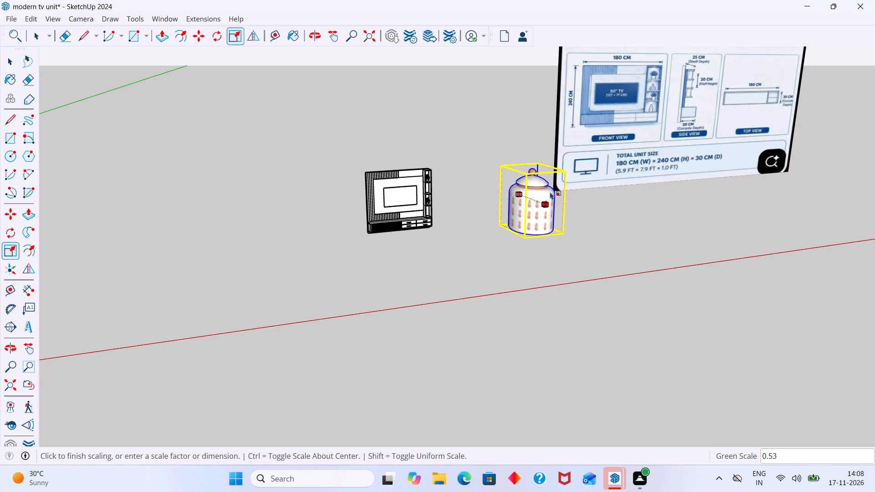
Shrink the jar again by about 0.63 in height, 0.75 along red and 0.68 along green.
click(532, 165)
click(535, 192)
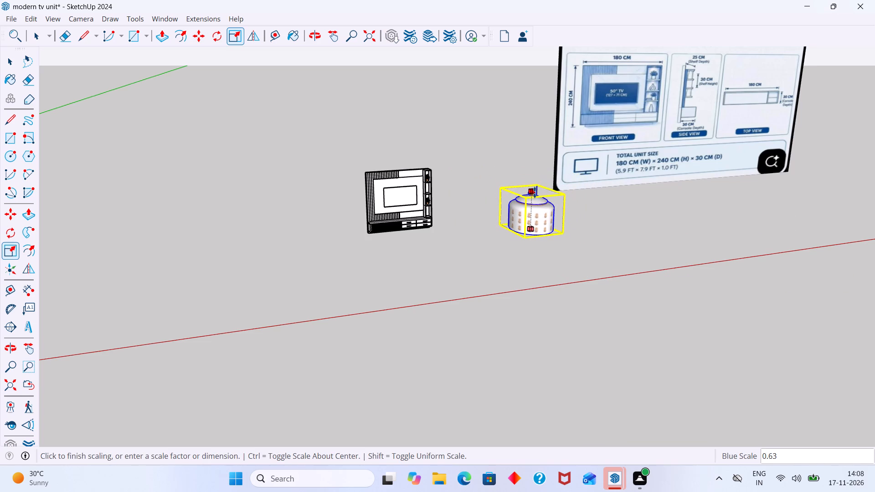
click(512, 213)
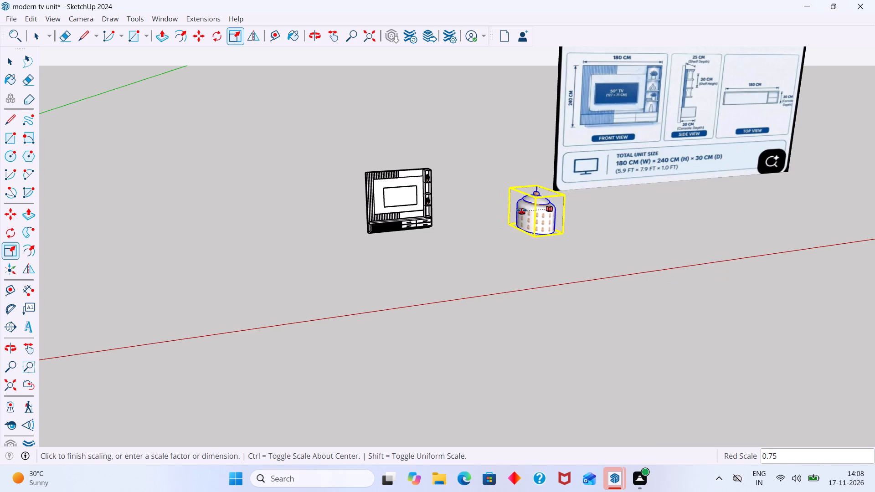
click(522, 210)
click(549, 220)
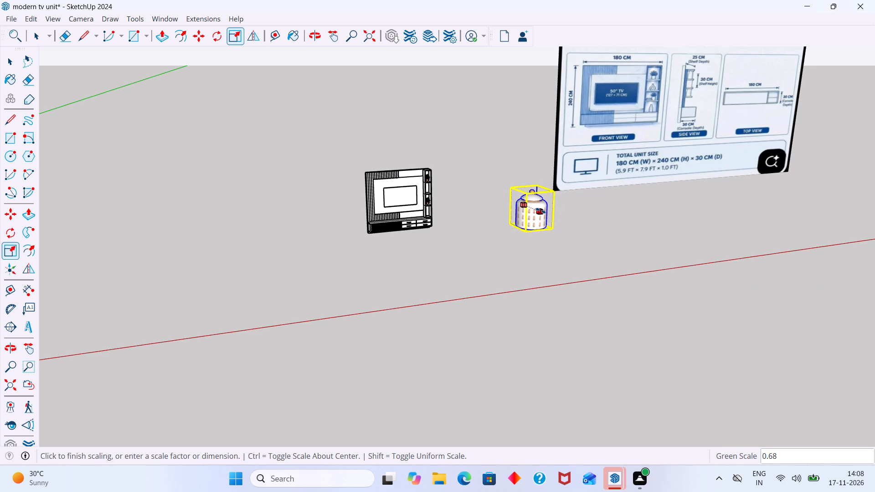
click(540, 210)
Reduce the jar's height once more, and scale it to about 0.56 along red and 0.58 along green.
scroll(539, 196, up, 6)
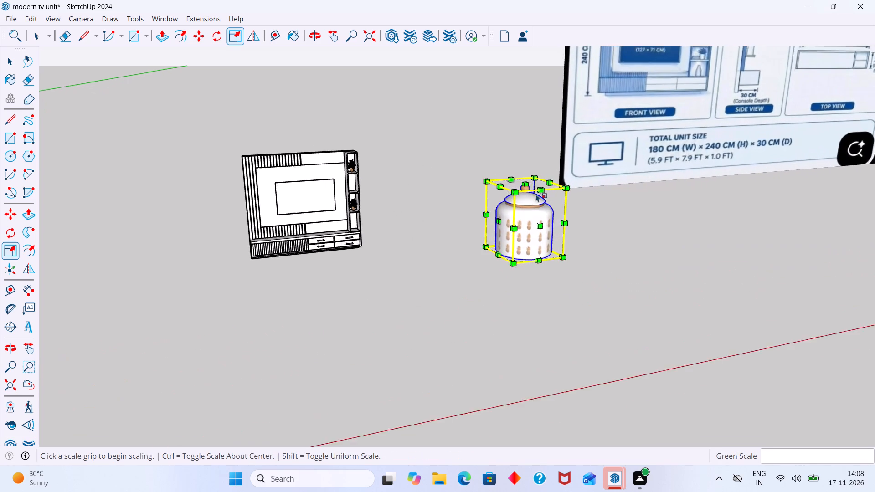
scroll(536, 194, up, 2)
click(526, 180)
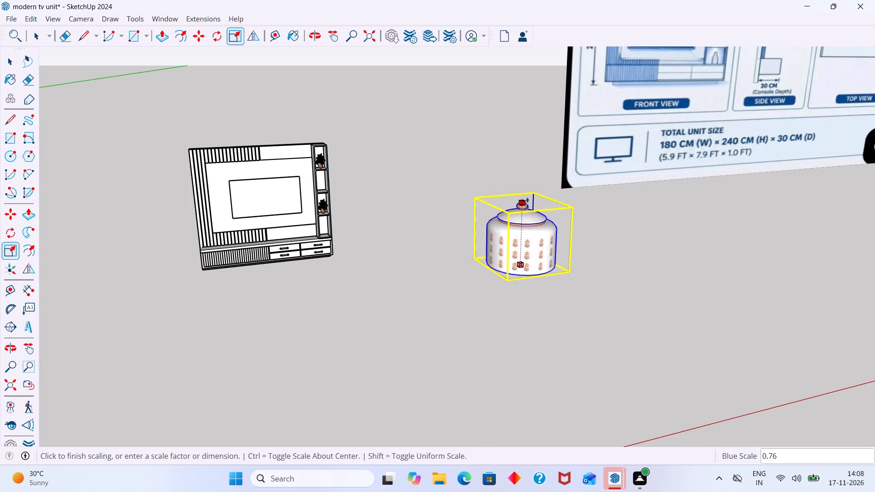
click(528, 208)
click(491, 242)
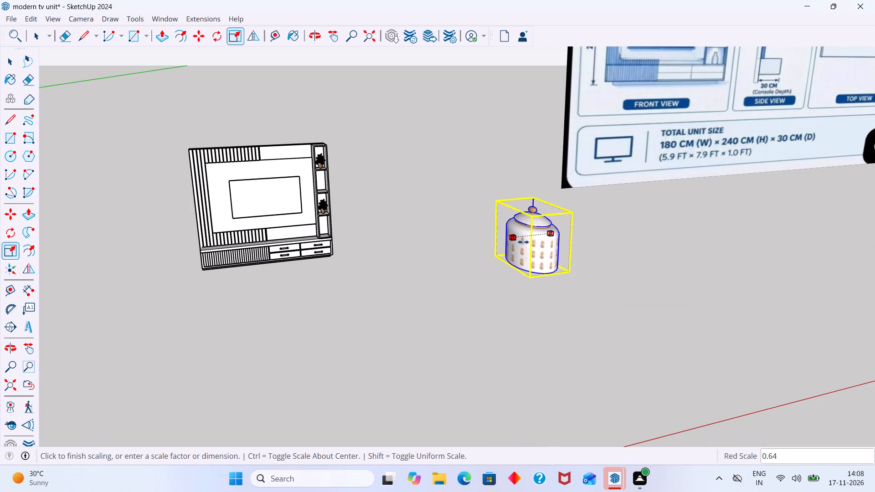
click(520, 244)
click(555, 247)
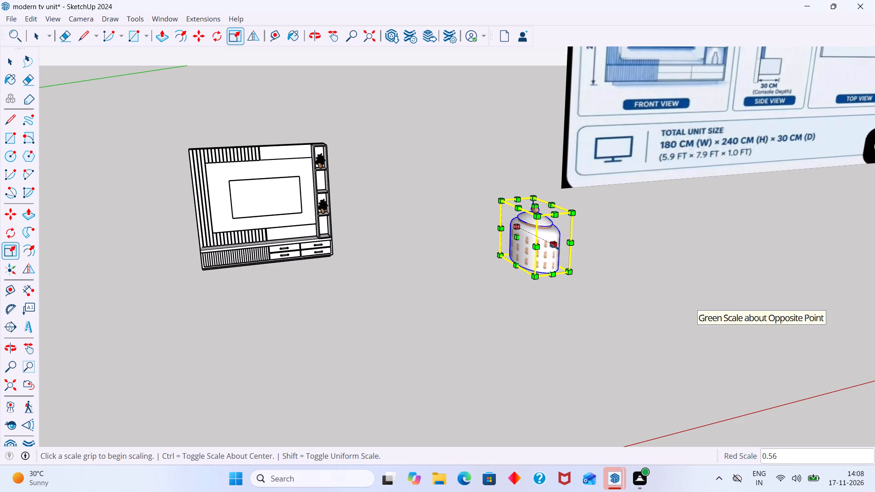
click(541, 228)
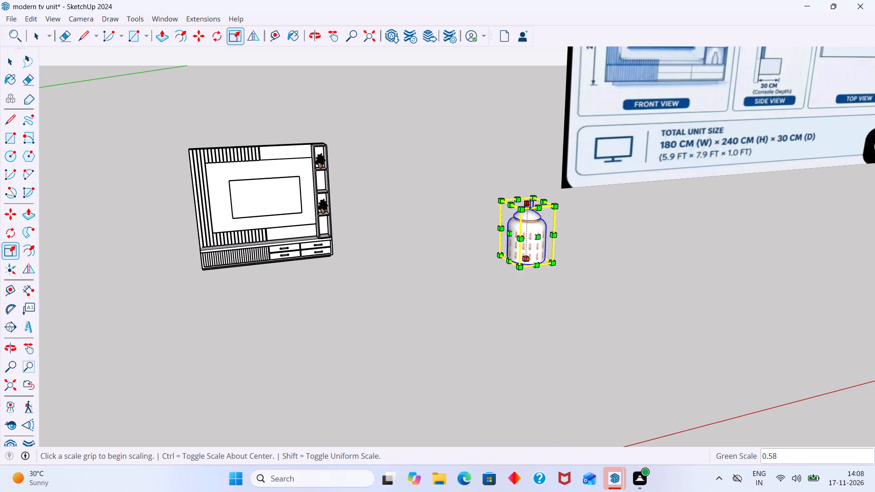
Scale the jar down to about 0.58 in height, 0.64 along red and 0.55 along green.
click(530, 204)
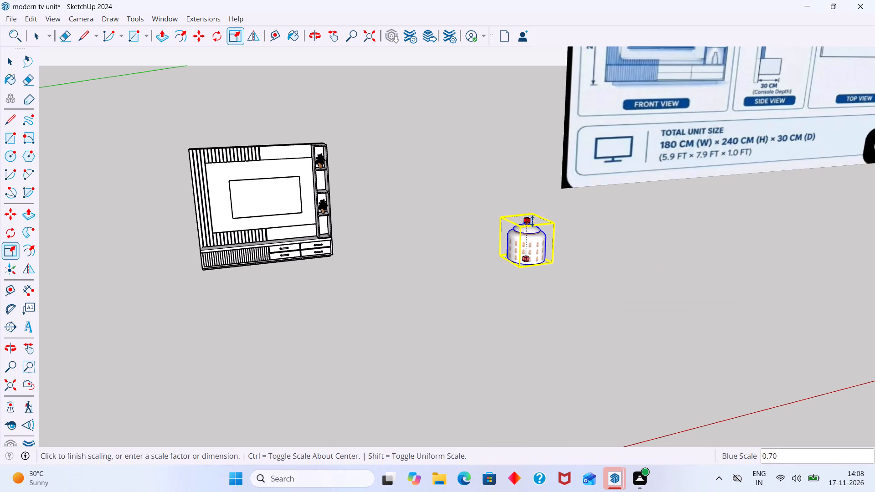
click(532, 226)
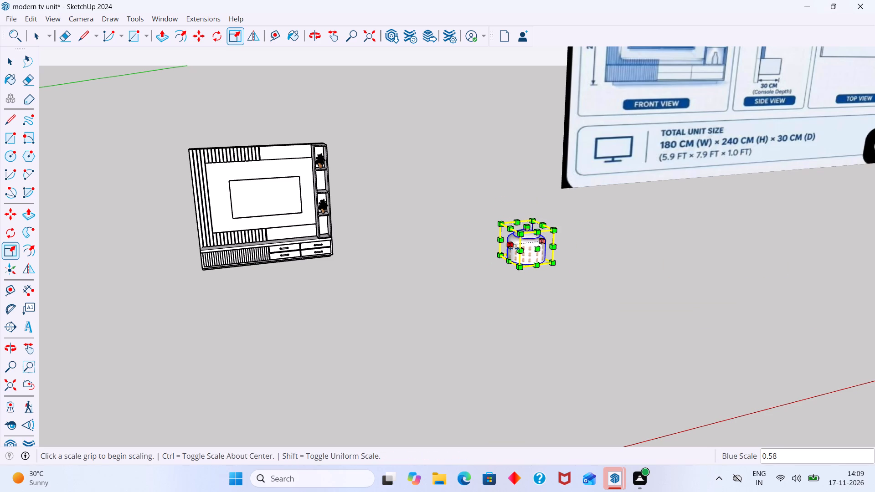
click(509, 248)
click(525, 250)
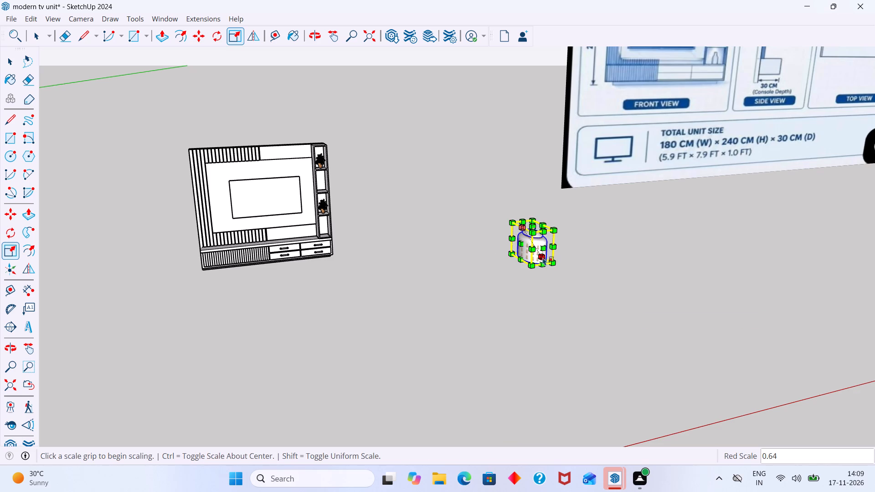
click(542, 248)
click(534, 241)
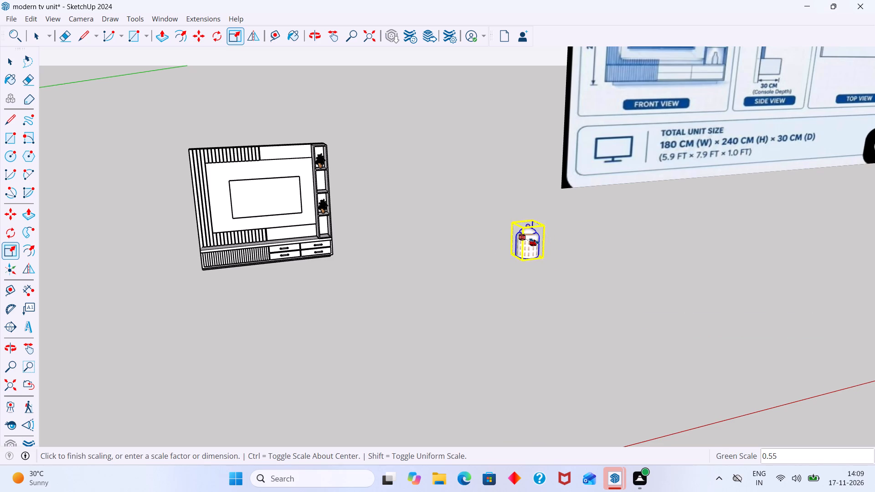
key(space)
click(576, 234)
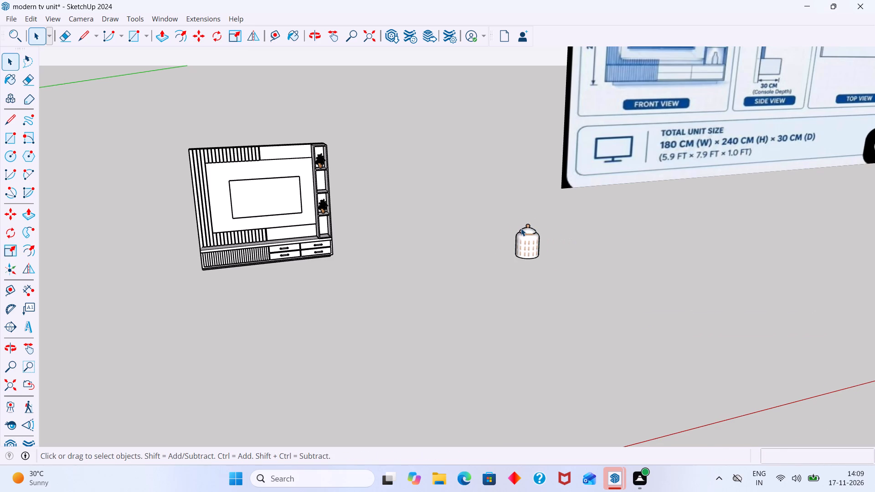
Move the jar by its bottom front corner into the shelf column's second compartment from the top, between the two plants.
scroll(521, 228, up, 5)
click(538, 244)
key(m)
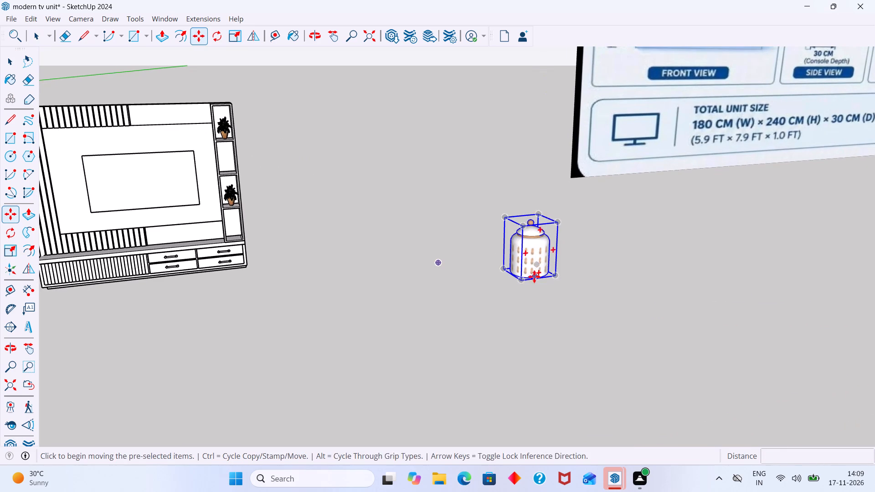
click(524, 281)
scroll(220, 149, up, 14)
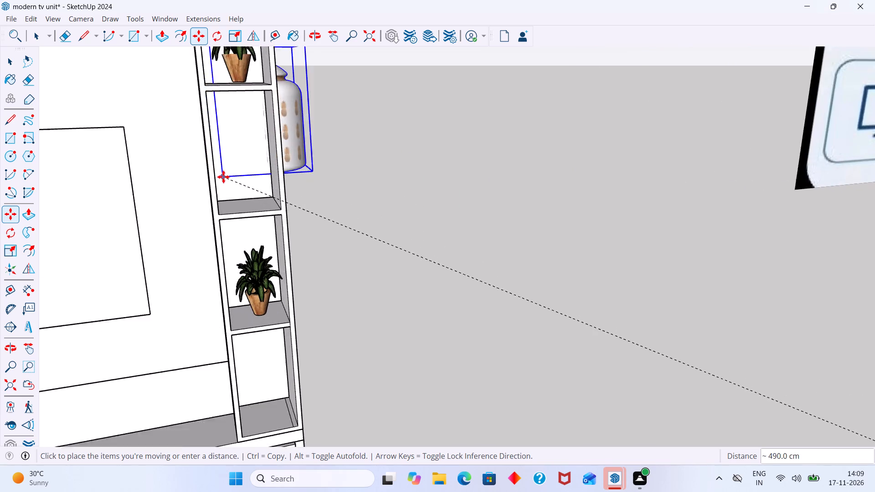
scroll(226, 215, up, 9)
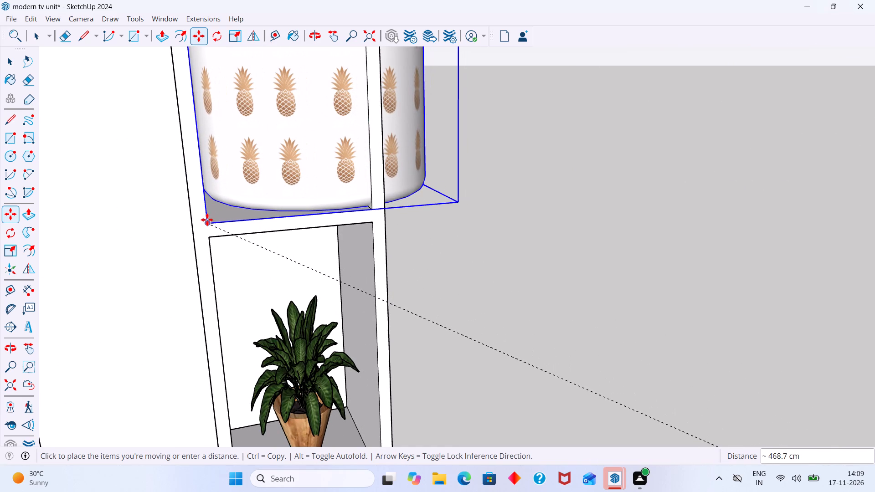
click(207, 220)
scroll(385, 206, down, 13)
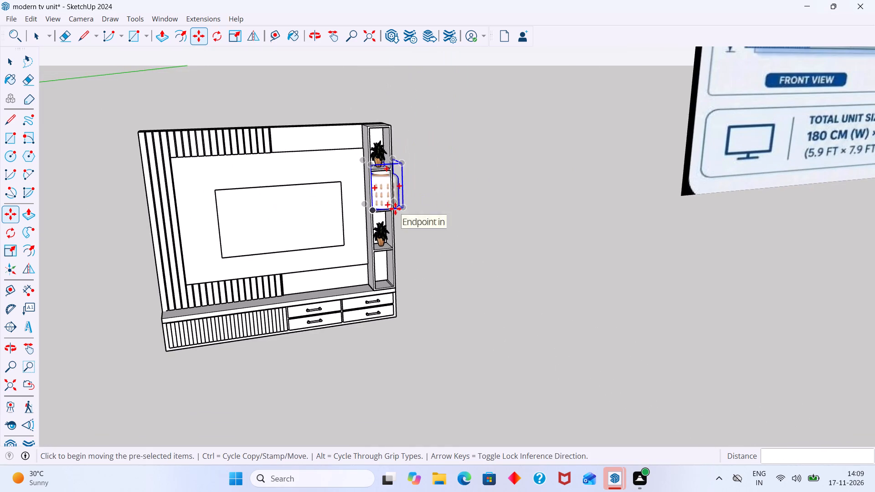
Scale the jar along red to fit the width of its shelf compartment.
key(space)
key(s)
middle_drag(421, 189, 385, 189)
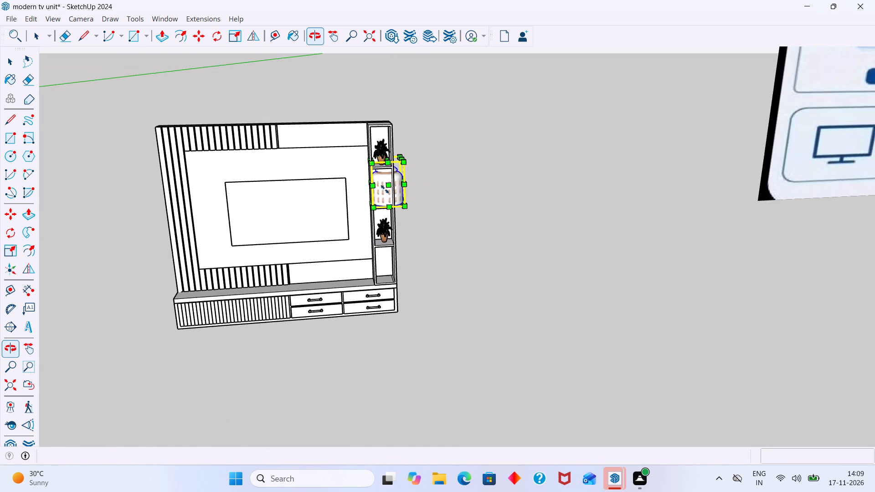
middle_drag(385, 189, 373, 193)
scroll(417, 178, up, 9)
middle_drag(365, 190, 309, 182)
scroll(327, 187, up, 4)
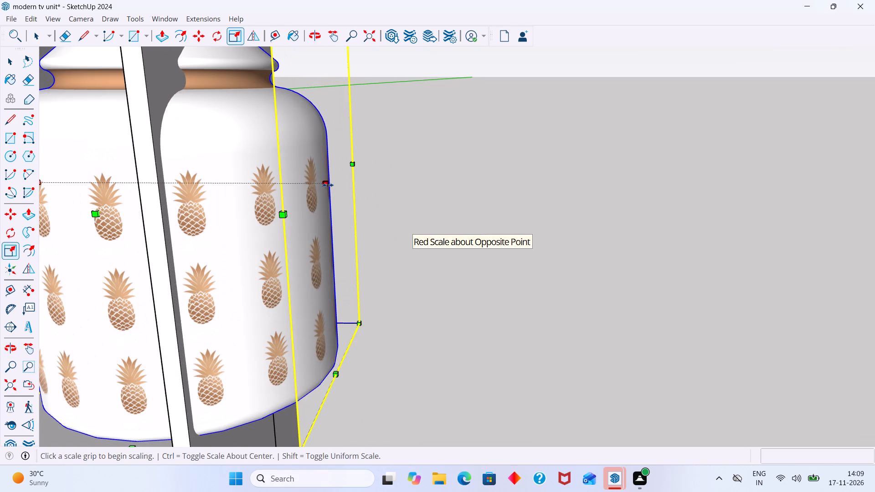
click(328, 185)
scroll(280, 169, down, 6)
middle_drag(237, 174, 294, 168)
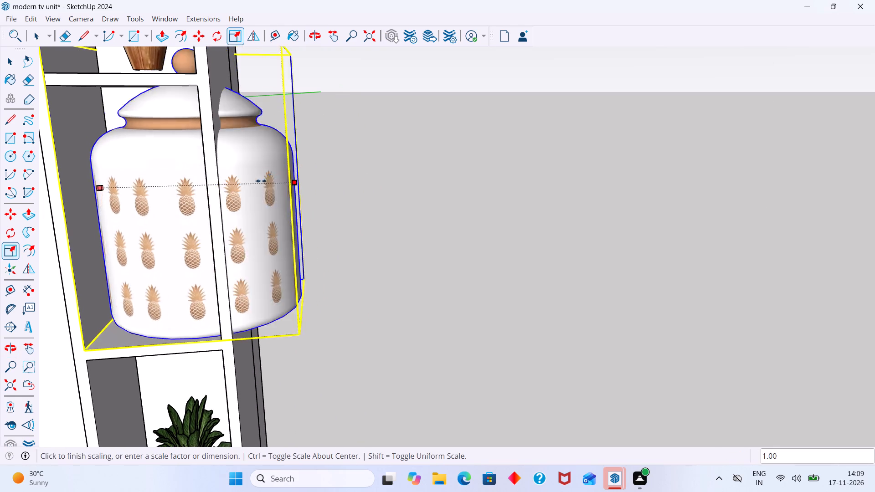
click(219, 340)
Scale the jar's height down to about 0.51 so it fits under the shelf above.
scroll(242, 307, down, 6)
middle_drag(192, 194, 199, 142)
scroll(188, 159, up, 6)
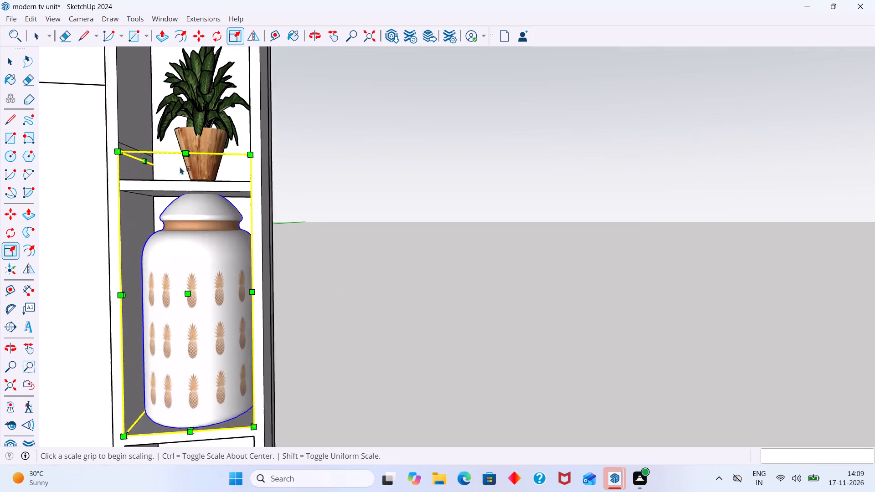
scroll(180, 167, up, 11)
middle_drag(183, 165, 212, 225)
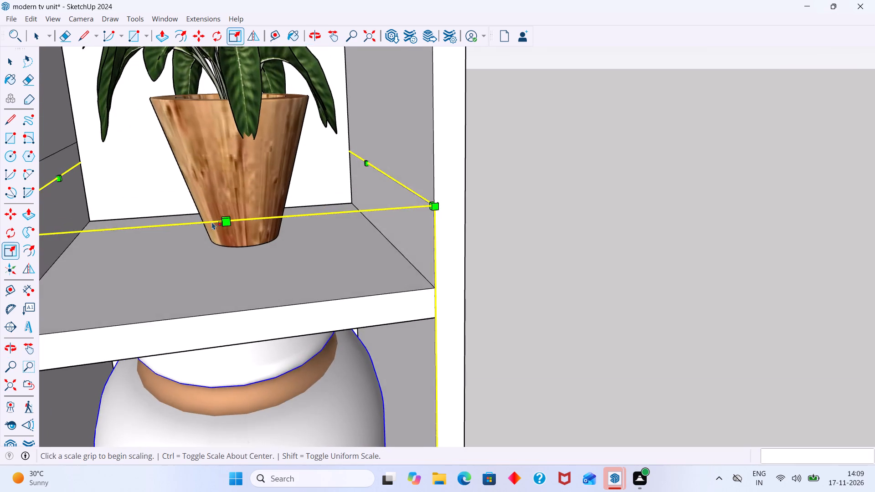
scroll(212, 221, down, 16)
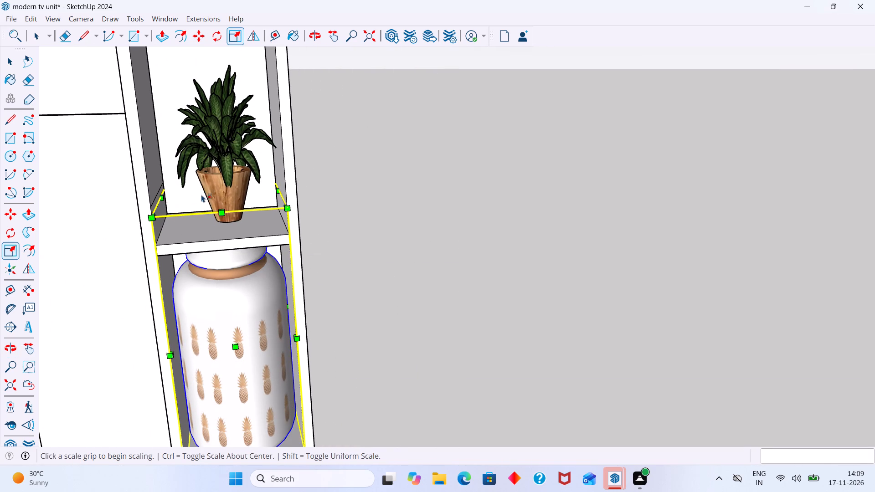
click(223, 191)
middle_drag(233, 251, 233, 235)
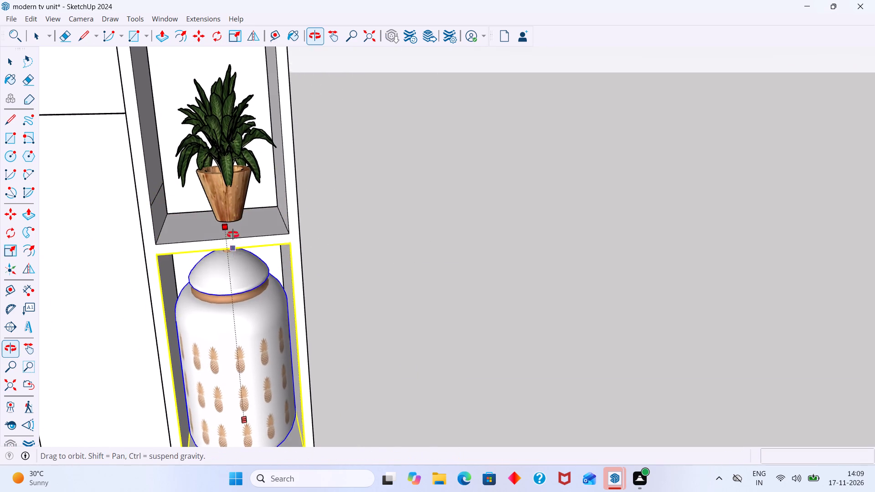
middle_drag(233, 235, 227, 187)
scroll(237, 253, down, 4)
shift+middle_drag(237, 256, 268, 156)
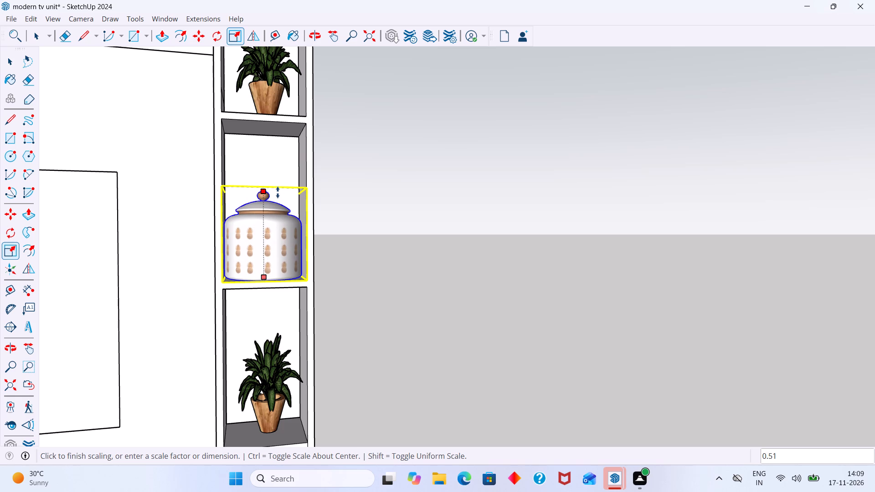
click(278, 192)
key(space)
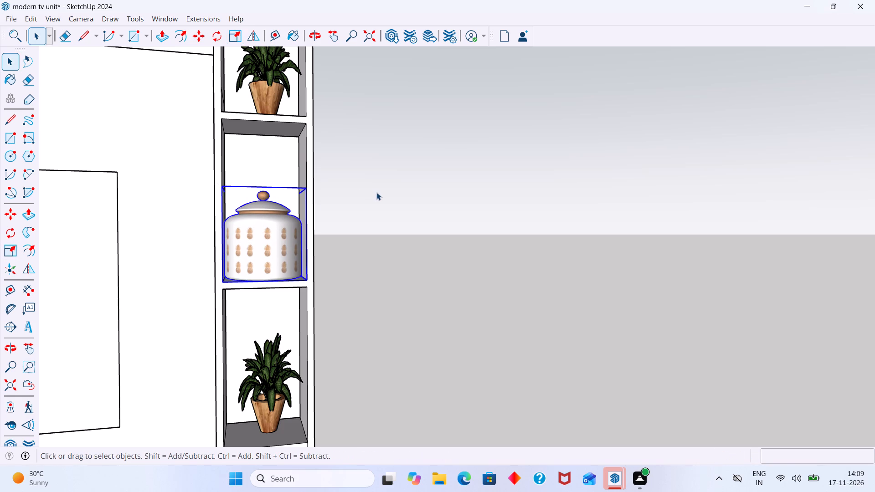
click(376, 192)
Reduce the jar's depth along green to about 0.77, working from its front face.
middle_drag(371, 193, 223, 245)
scroll(288, 235, up, 6)
click(306, 229)
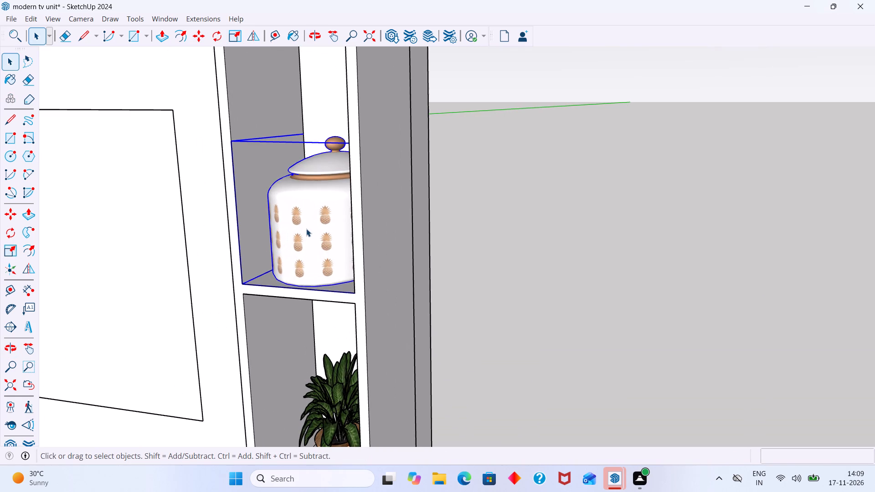
key(s)
click(289, 216)
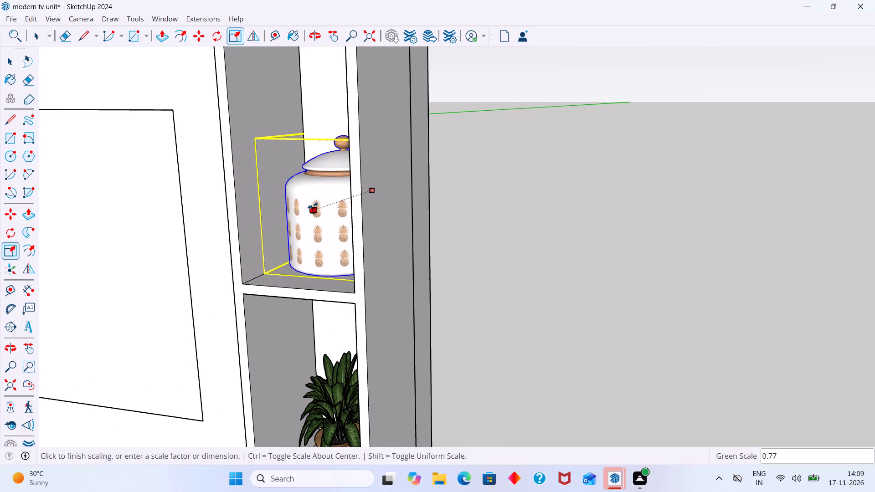
click(309, 208)
Narrow the jar along red by about 0.84 from one side and 0.73 from the other, and lower its height.
middle_drag(372, 232, 471, 240)
click(401, 208)
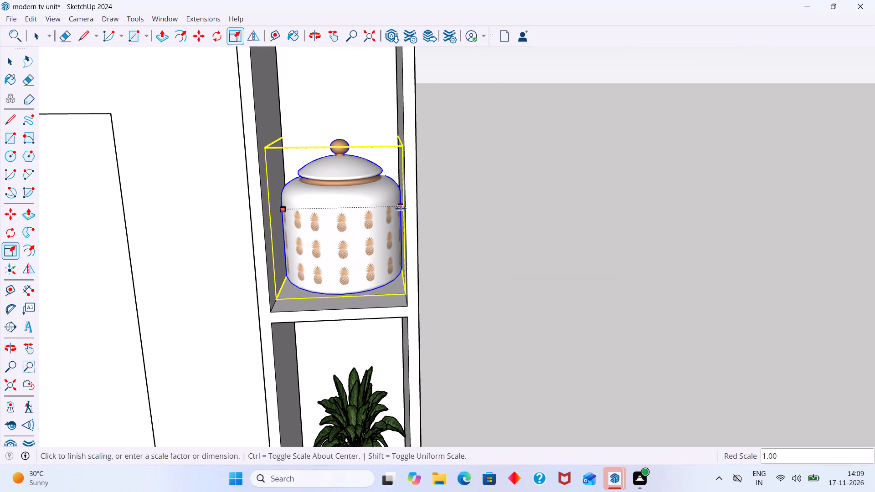
click(382, 207)
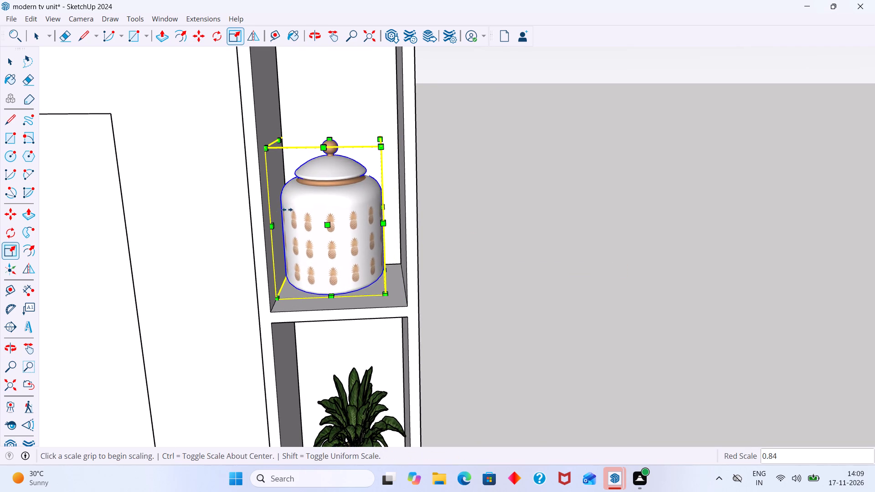
click(278, 212)
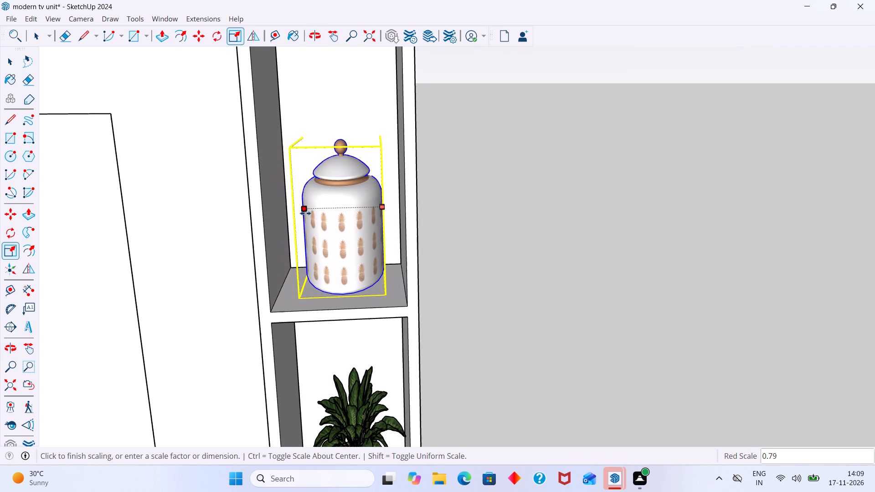
click(310, 214)
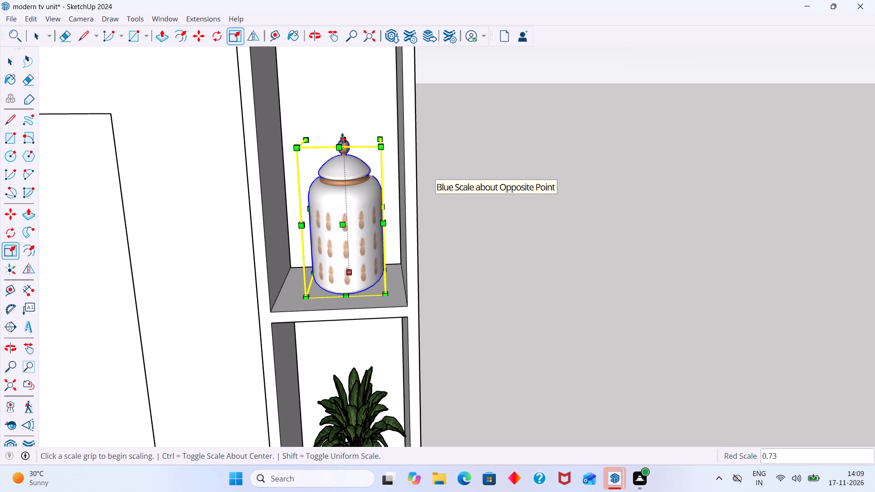
click(342, 138)
click(344, 174)
key(space)
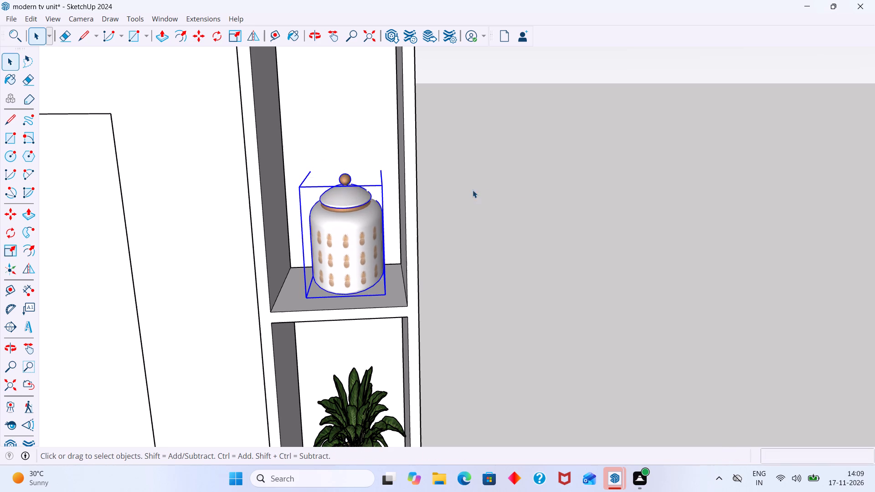
click(508, 190)
Move the jar about 6.2 cm toward the front edge of its shelf.
scroll(493, 184, down, 9)
middle_drag(510, 207, 480, 162)
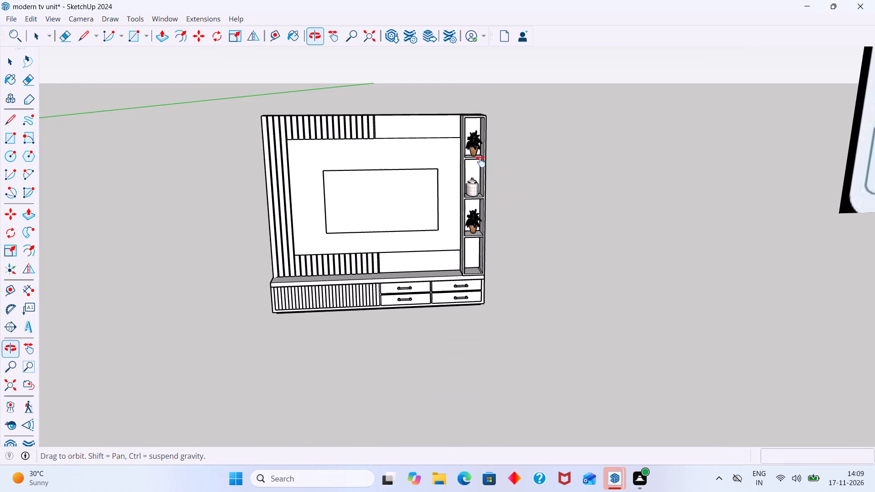
middle_drag(480, 162, 467, 143)
middle_drag(453, 176, 407, 222)
scroll(432, 150, up, 11)
click(443, 136)
middle_drag(443, 136, 370, 132)
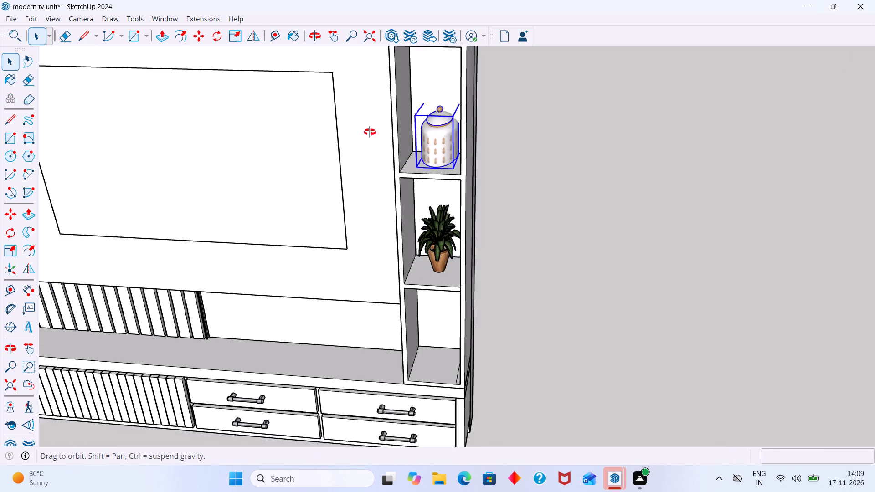
middle_drag(370, 132, 348, 129)
key(s)
middle_drag(437, 131, 238, 96)
middle_drag(500, 108, 407, 108)
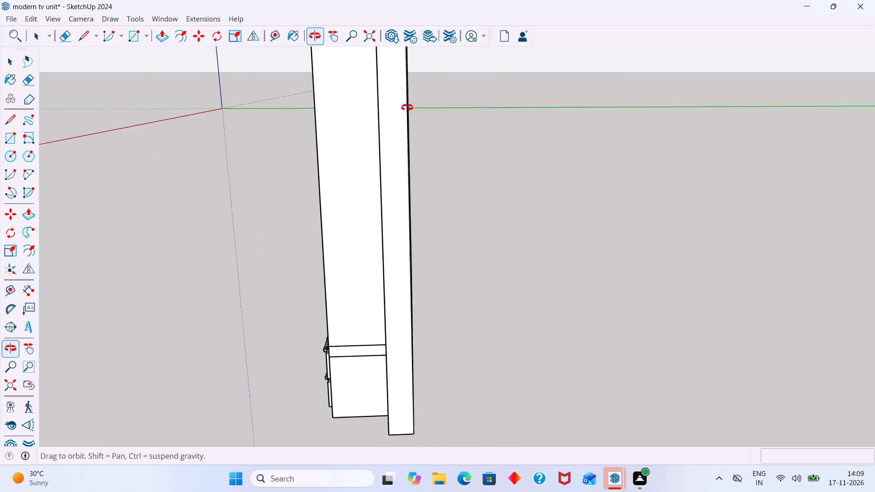
middle_drag(407, 108, 346, 117)
middle_drag(381, 116, 758, 180)
scroll(587, 139, up, 10)
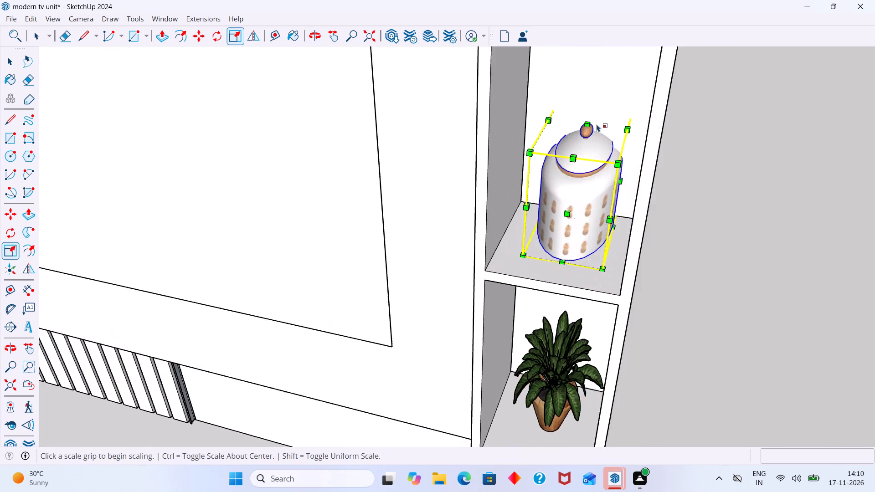
scroll(597, 124, up, 11)
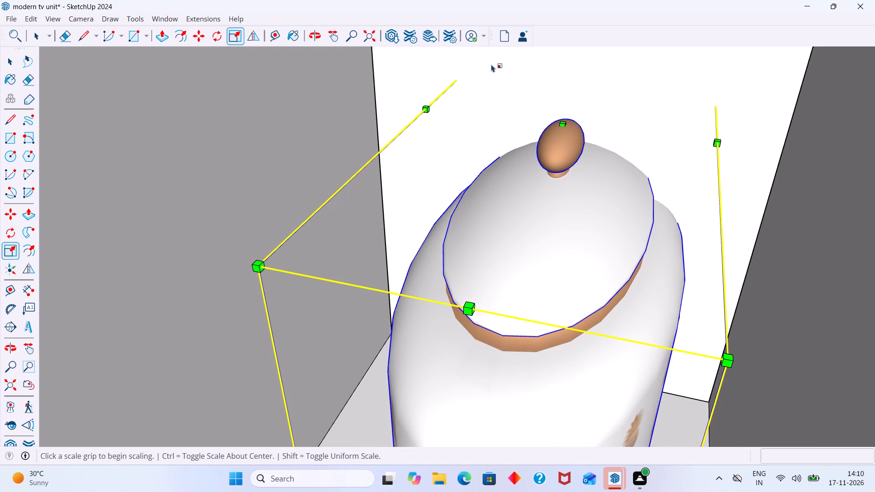
scroll(493, 65, down, 9)
key(m)
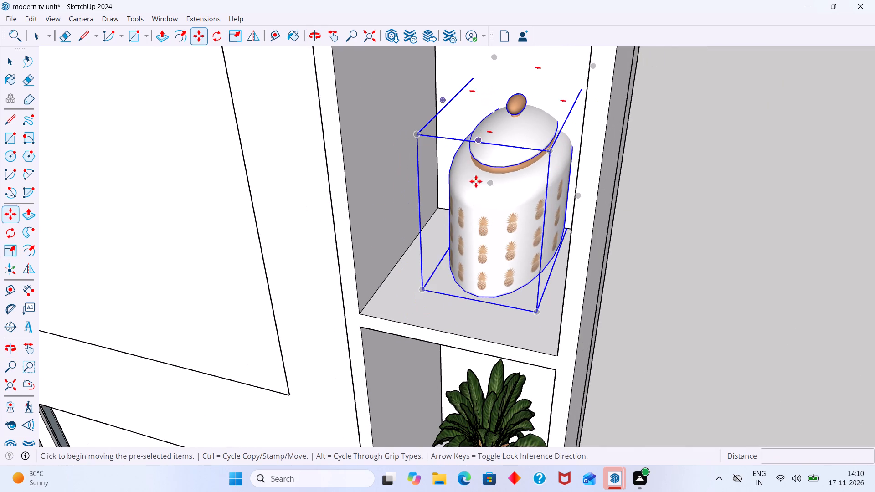
click(424, 291)
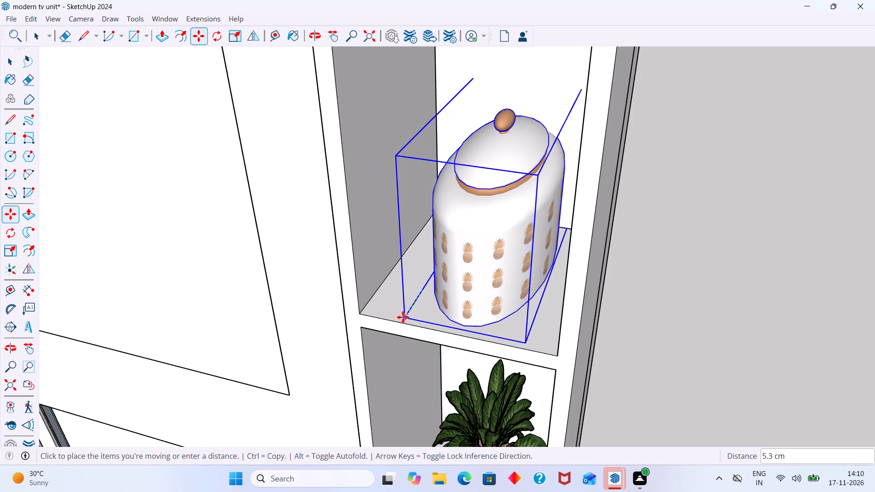
click(401, 321)
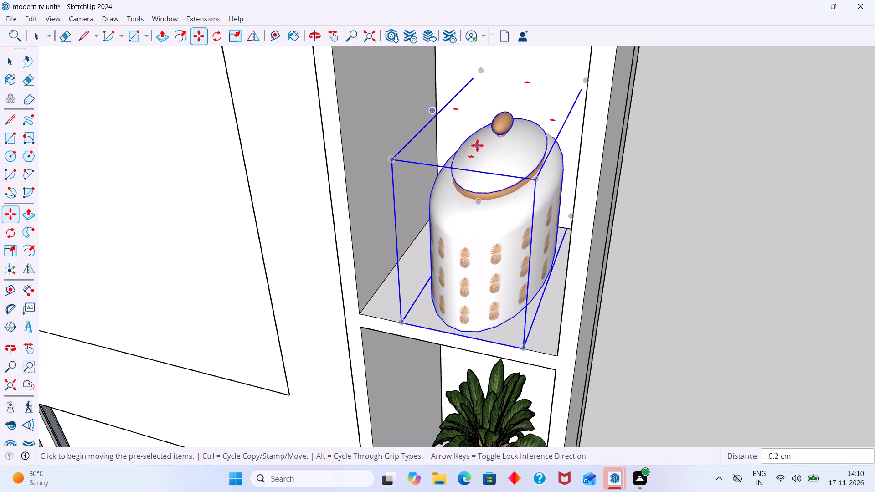
Scale the decorative jar down uniformly to about 0.6, keeping its lower front corner fixed.
key(s)
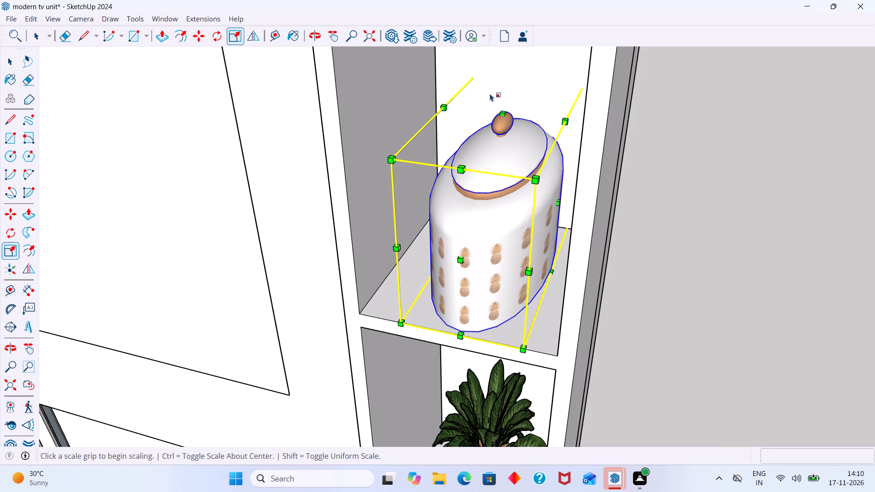
click(483, 68)
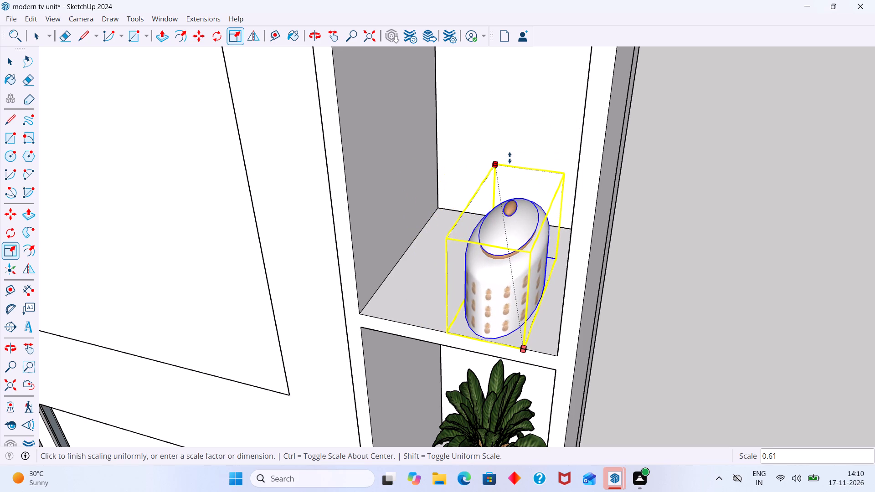
click(503, 149)
Reduce the jar's depth along green to 0.50, working from its front face.
scroll(532, 165, down, 3)
middle_drag(545, 221, 592, 161)
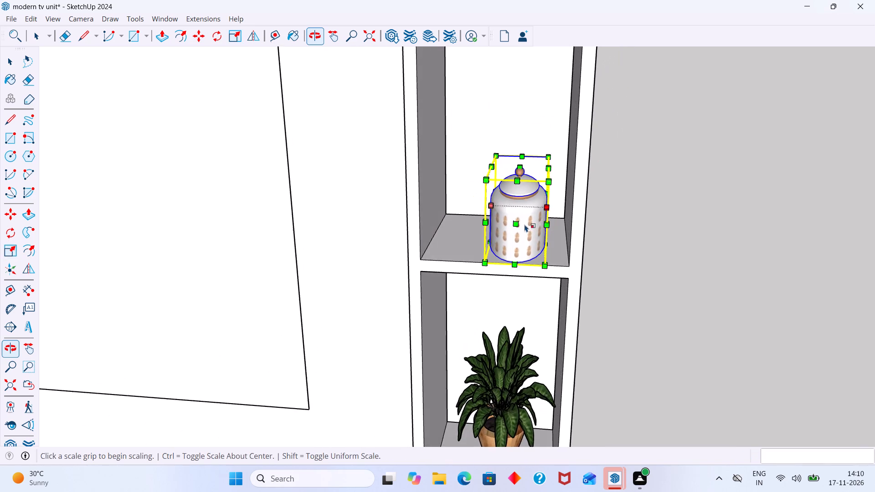
scroll(521, 227, up, 4)
click(513, 223)
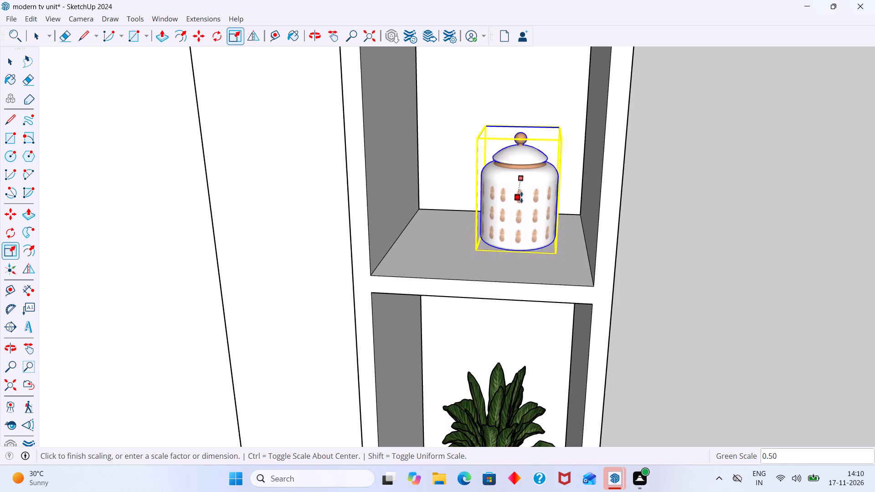
click(521, 197)
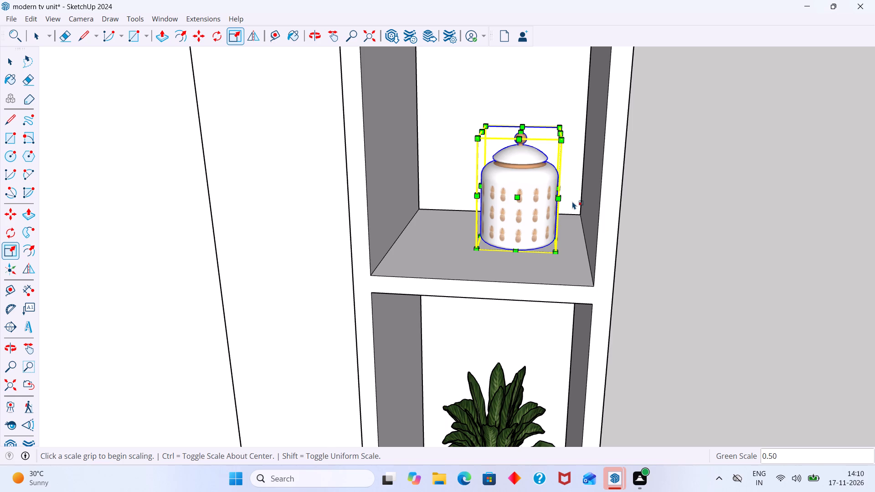
click(716, 201)
key(Escape)
click(718, 200)
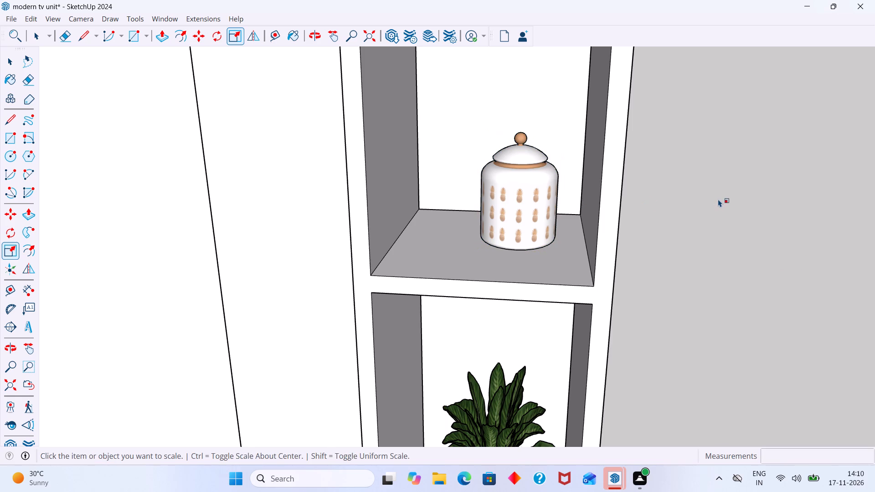
key(Escape)
key(space)
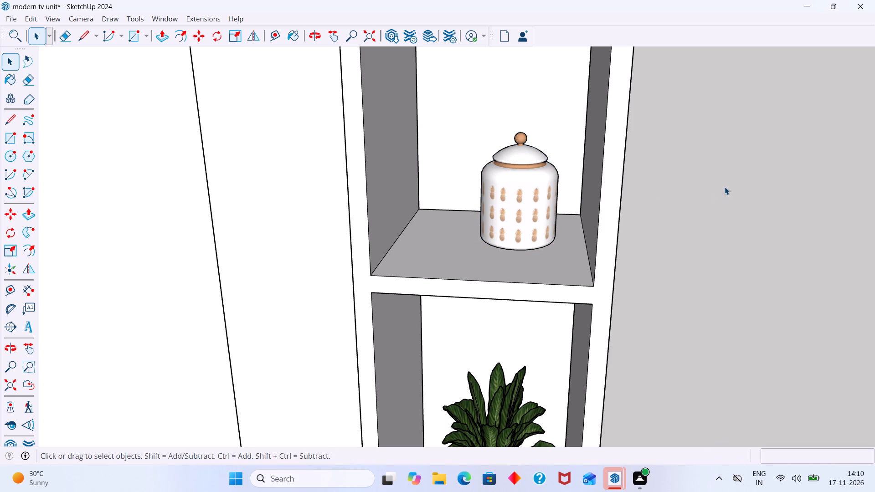
click(725, 187)
Stretch the jar's height along blue by 1.39 from its top.
scroll(716, 187, down, 8)
middle_drag(703, 188, 402, 142)
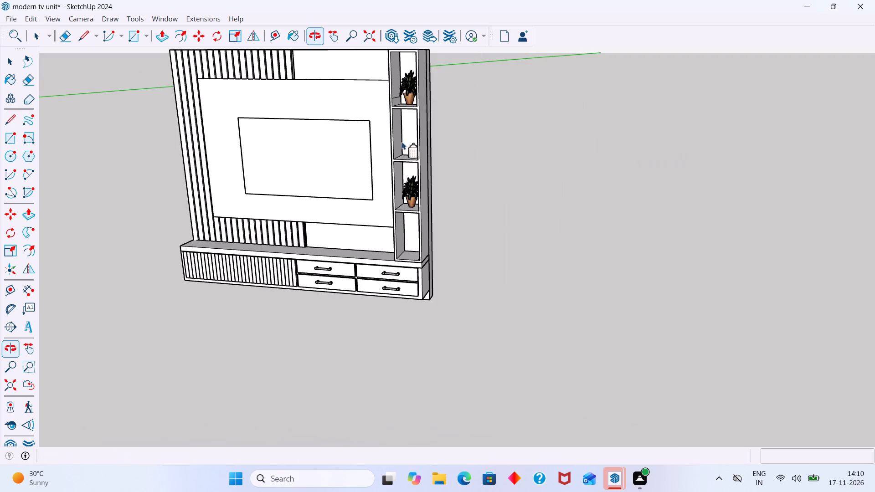
scroll(369, 140, up, 7)
middle_drag(444, 186, 500, 201)
scroll(445, 192, up, 11)
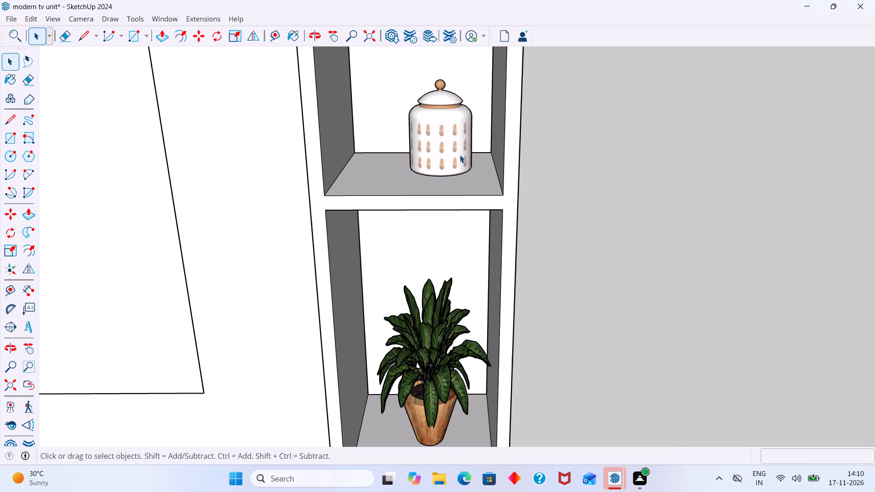
click(458, 154)
scroll(464, 156, down, 8)
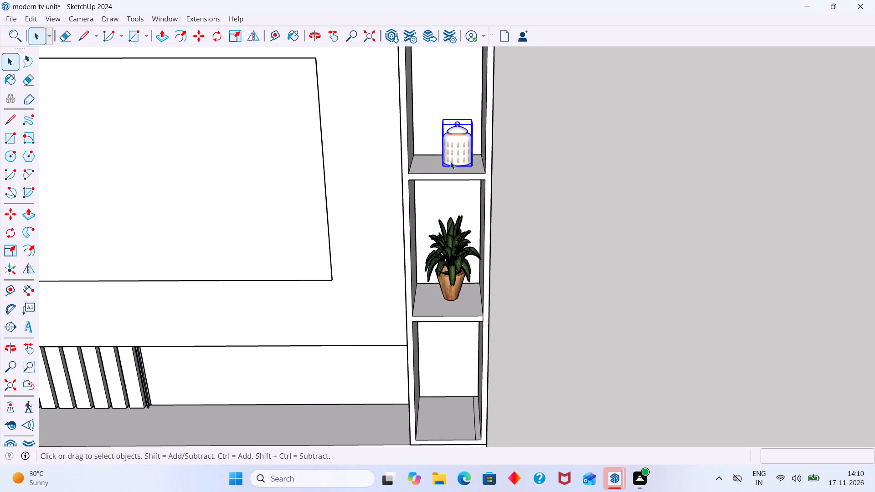
scroll(455, 143, up, 4)
scroll(461, 138, down, 2)
shift+middle_drag(466, 133, 372, 184)
scroll(375, 182, up, 1)
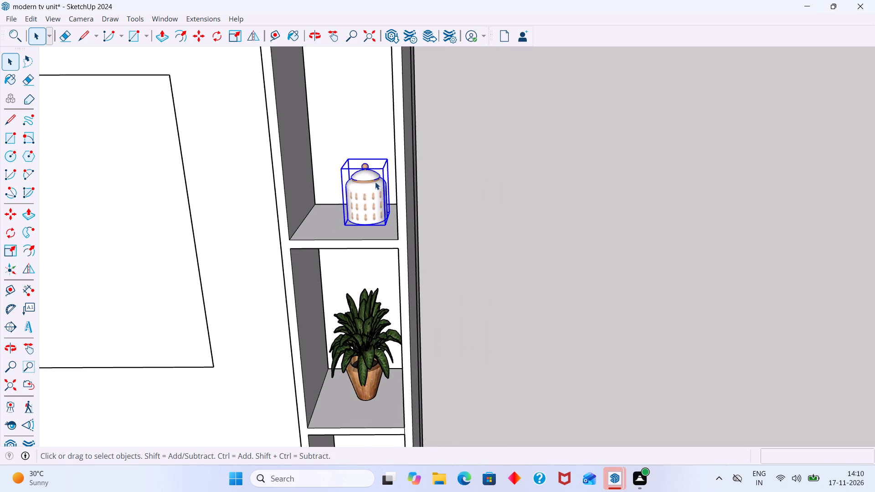
key(s)
scroll(369, 166, up, 9)
click(358, 159)
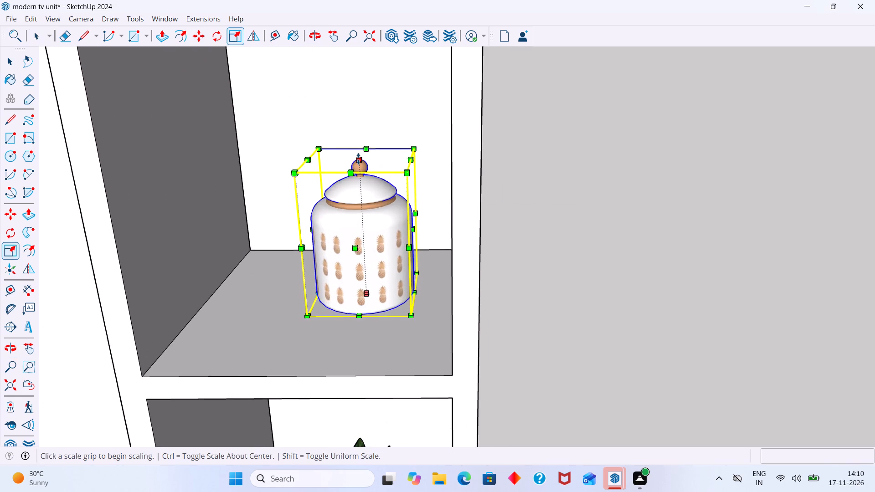
click(355, 101)
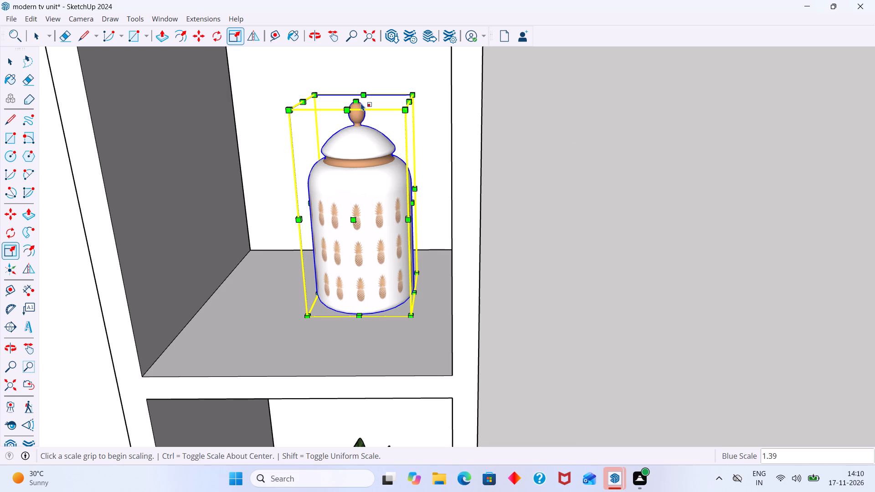
key(space)
click(608, 174)
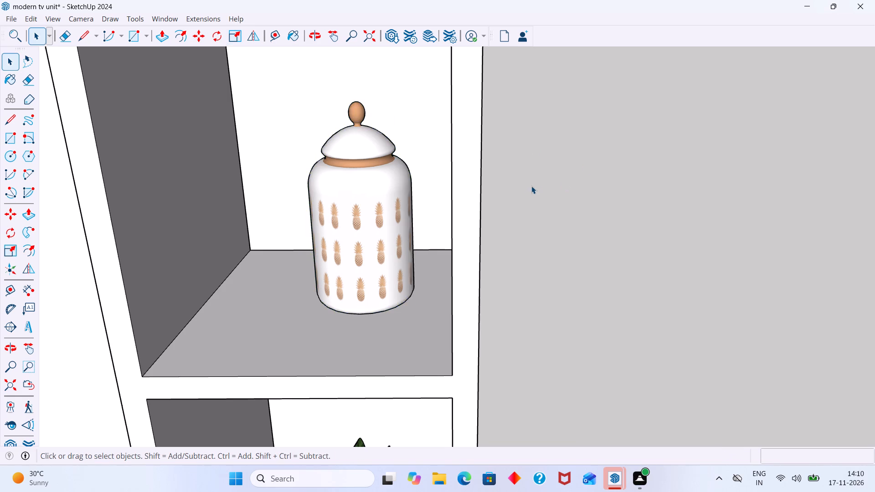
scroll(527, 188, down, 3)
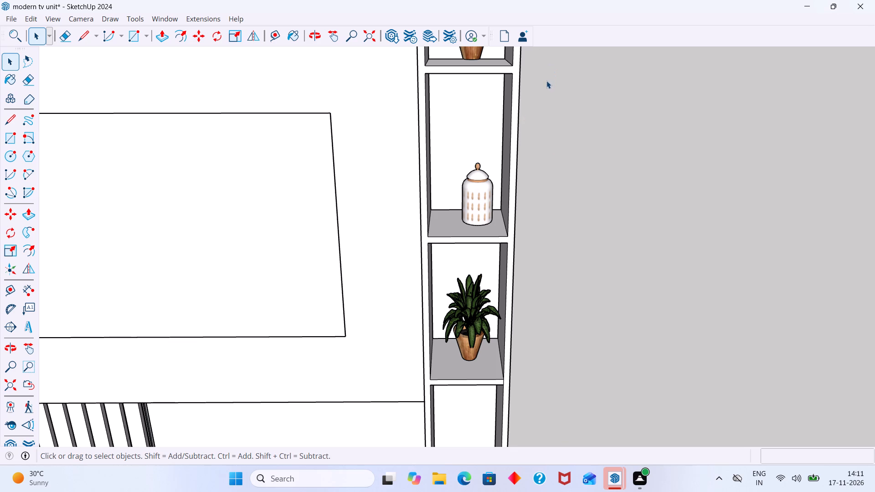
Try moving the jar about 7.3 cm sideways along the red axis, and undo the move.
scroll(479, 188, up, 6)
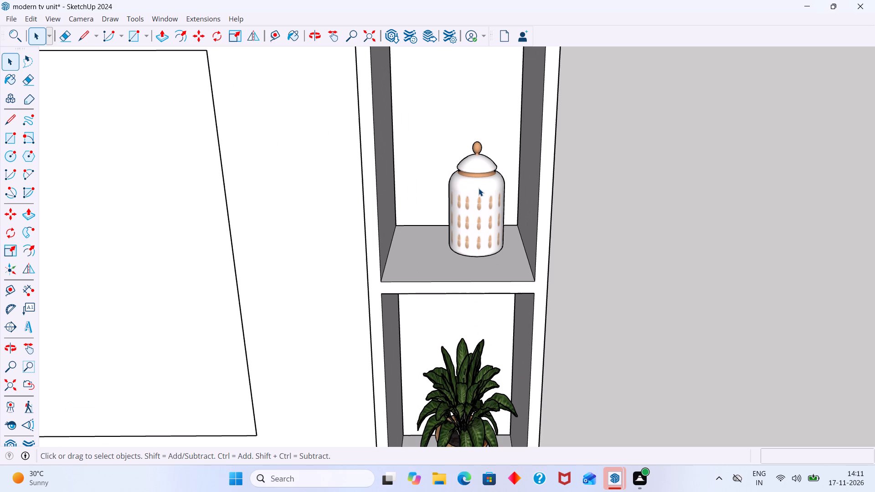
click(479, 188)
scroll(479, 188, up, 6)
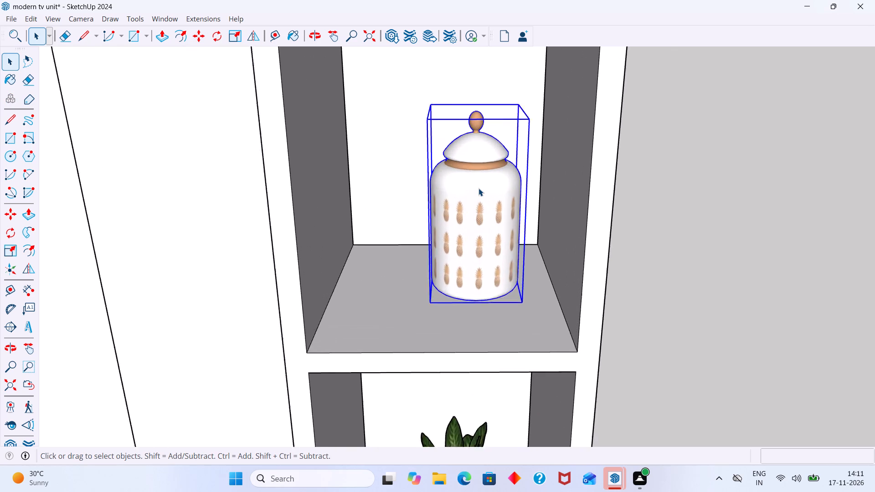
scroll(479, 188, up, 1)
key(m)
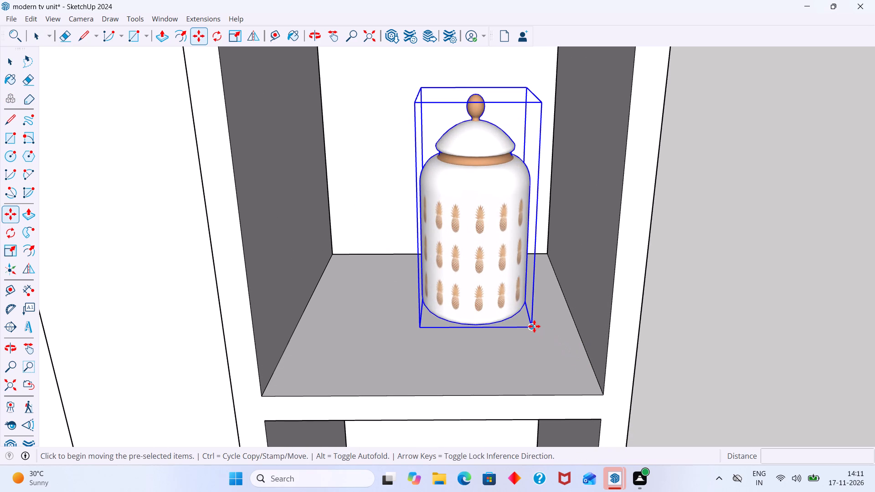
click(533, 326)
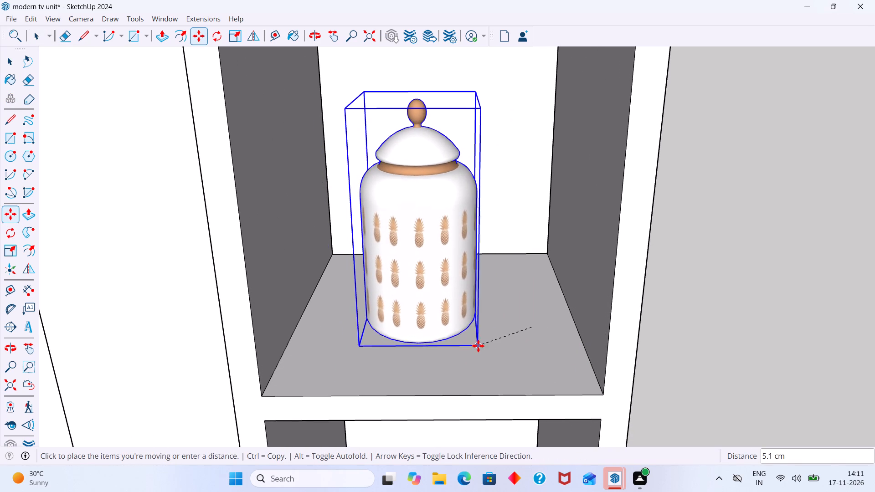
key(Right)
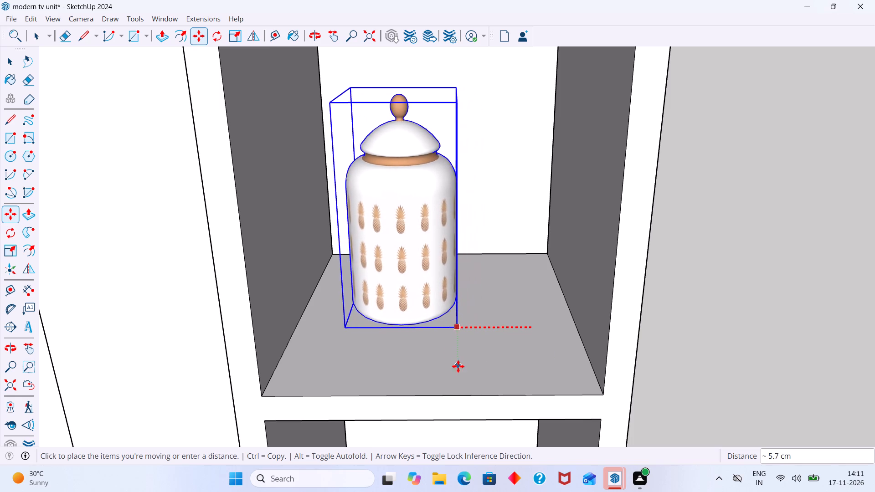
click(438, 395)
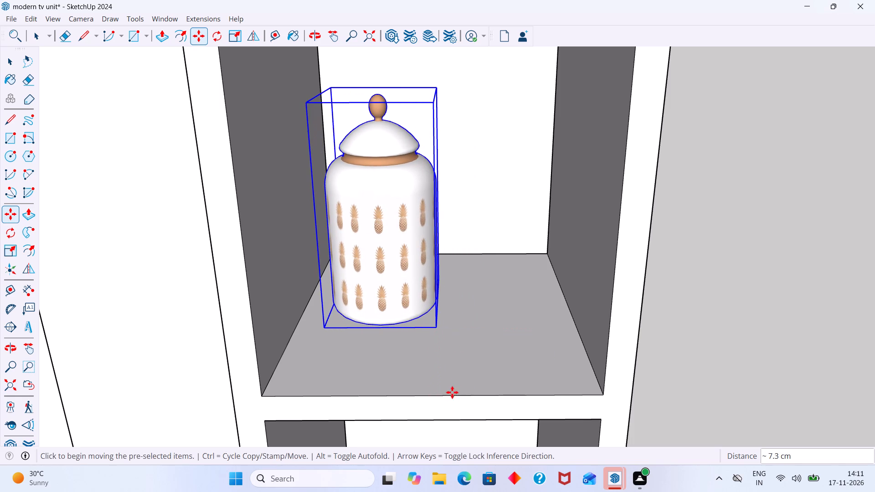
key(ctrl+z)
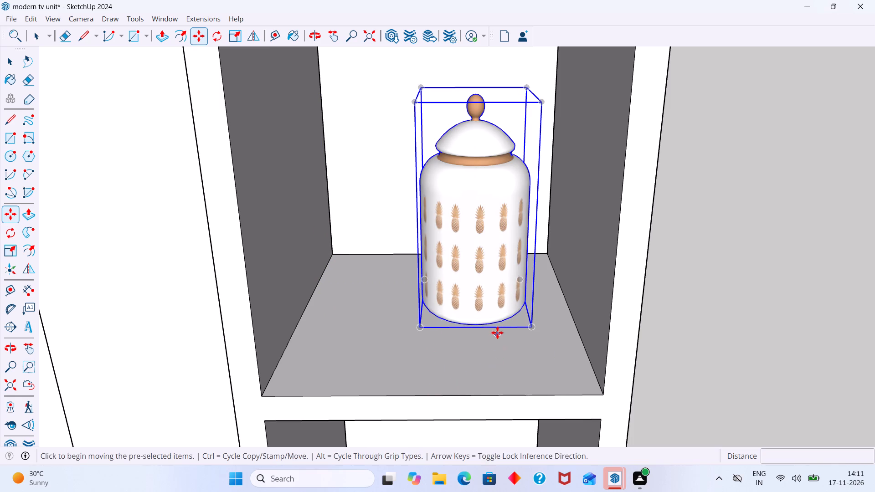
Move the jar about 2.9 cm sideways toward the middle of its shelf.
click(534, 328)
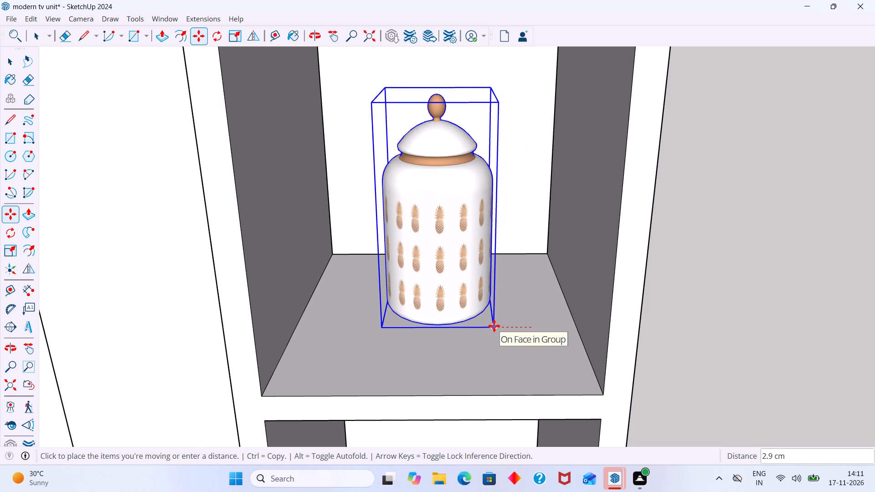
click(494, 326)
key(space)
click(685, 286)
Copy the jar about 89.6 cm straight down into the lowest compartment of the shelf column, resting it on the compartment floor.
scroll(661, 278, down, 3)
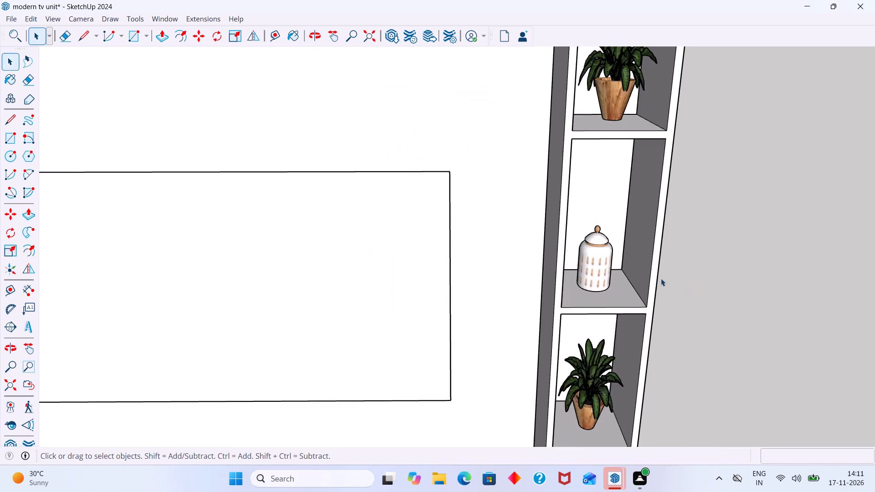
scroll(661, 278, down, 6)
shift+middle_drag(650, 293, 501, 222)
scroll(502, 227, up, 7)
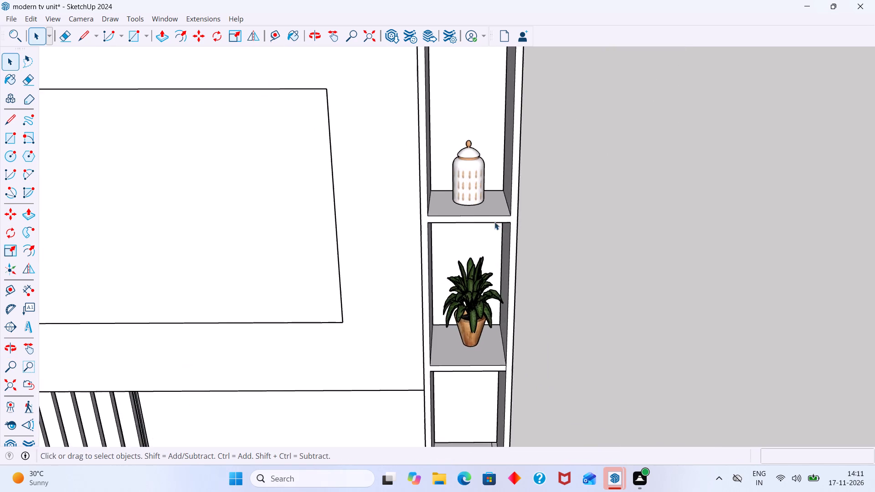
scroll(494, 222, up, 5)
click(462, 168)
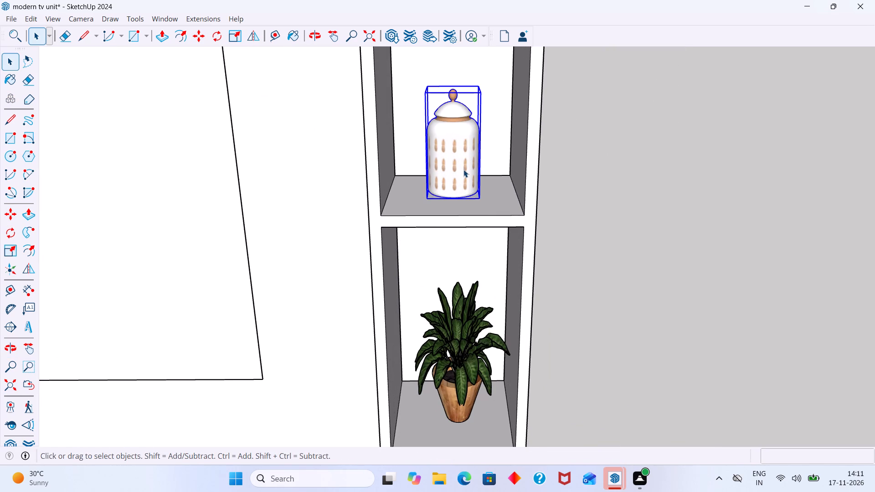
key(m)
scroll(479, 210, up, 4)
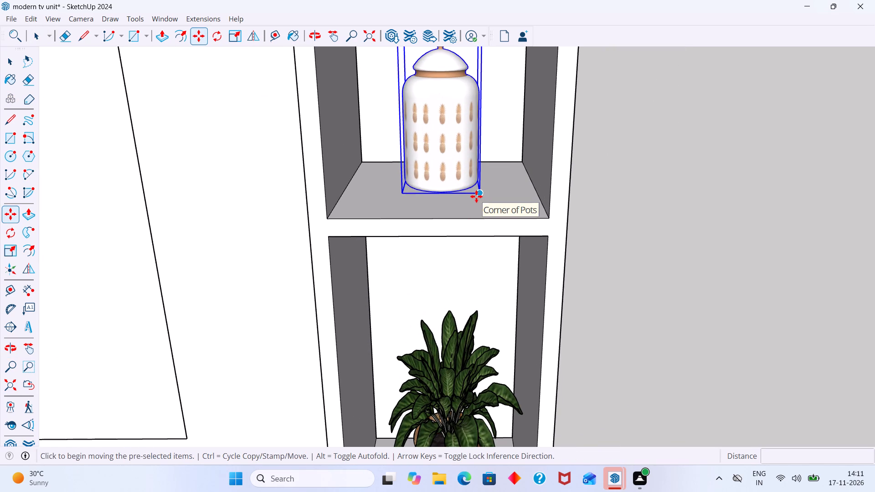
click(483, 194)
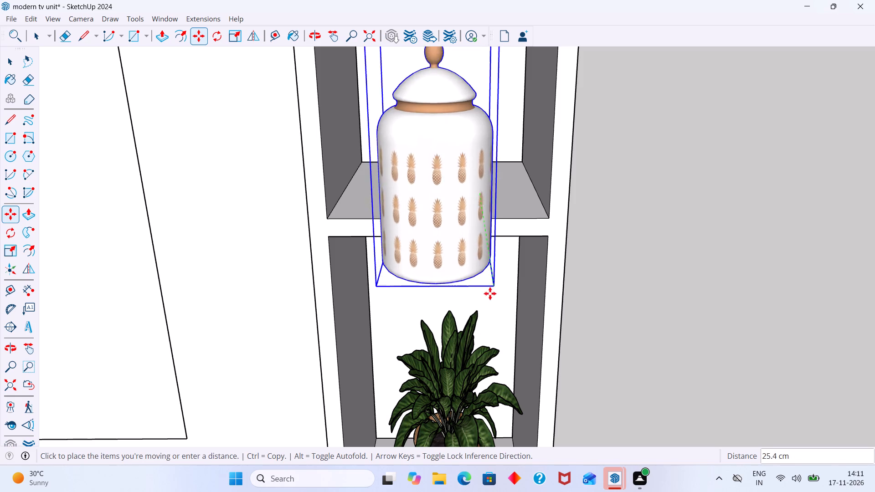
scroll(493, 323, down, 8)
shift+middle_drag(491, 347, 497, 175)
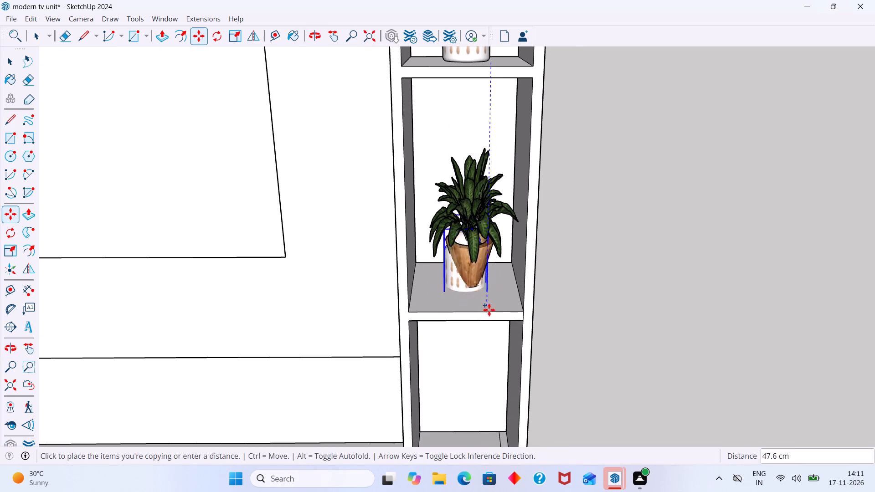
middle_drag(494, 299, 501, 200)
shift+middle_drag(511, 344, 496, 203)
scroll(464, 266, up, 4)
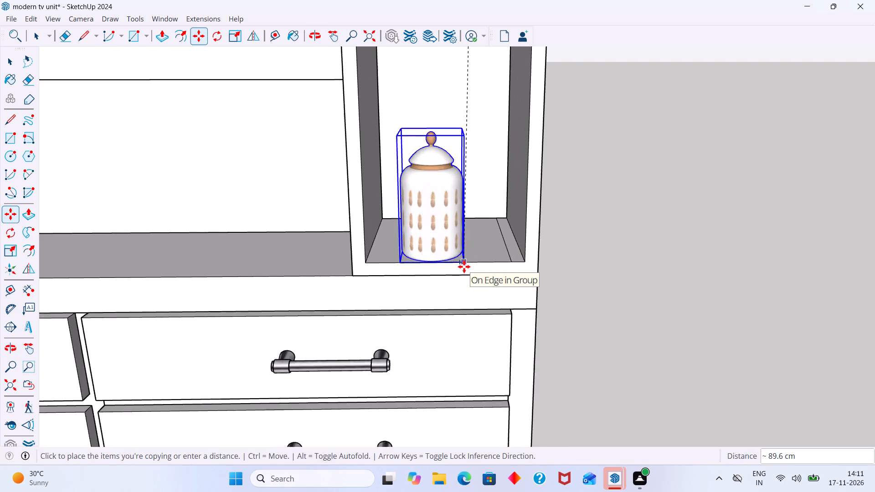
scroll(464, 266, up, 3)
click(472, 259)
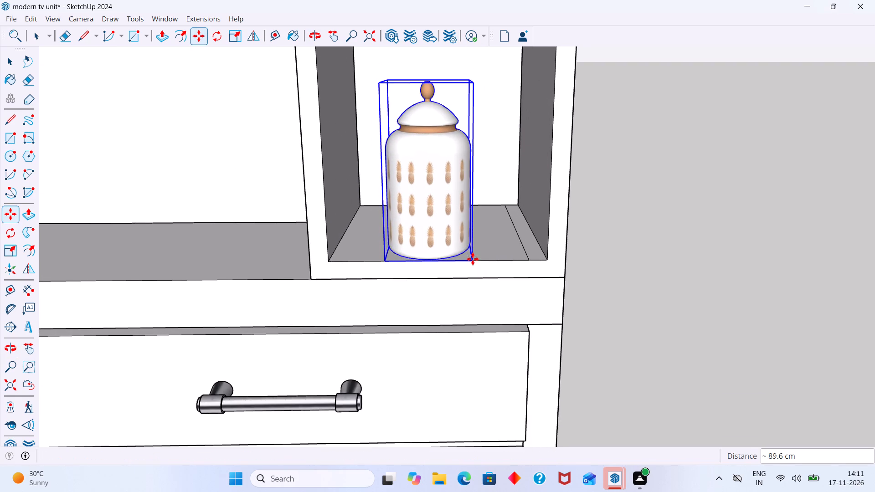
key(space)
click(630, 211)
Move the copied jar about 8.1 cm back from the front edge, deeper into the lowest compartment.
scroll(615, 213, down, 4)
middle_drag(611, 209, 483, 218)
scroll(537, 225, up, 7)
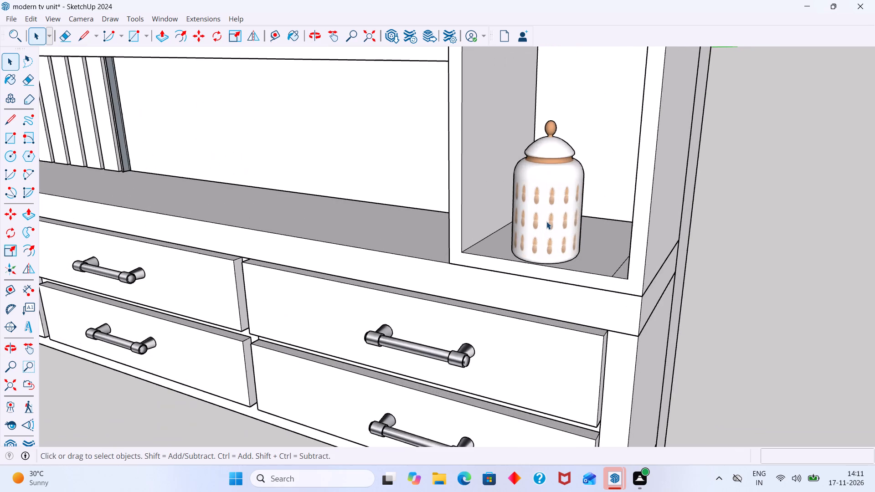
click(546, 221)
key(m)
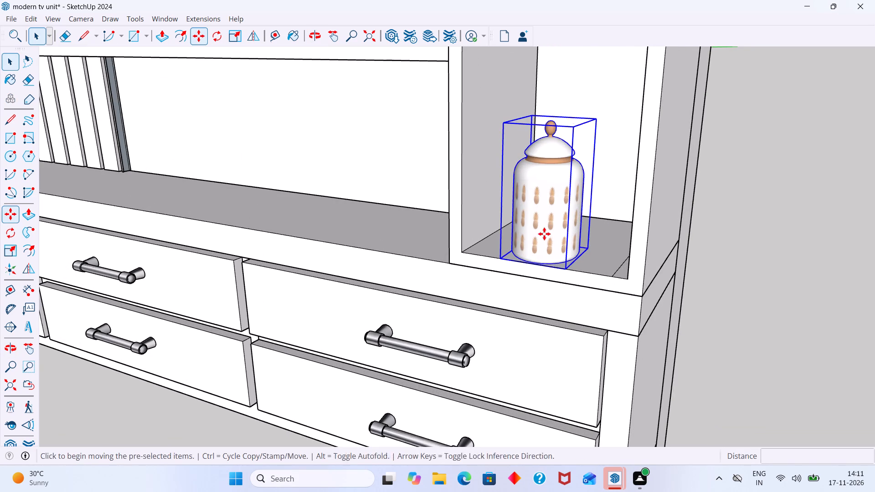
scroll(579, 244, up, 4)
click(593, 252)
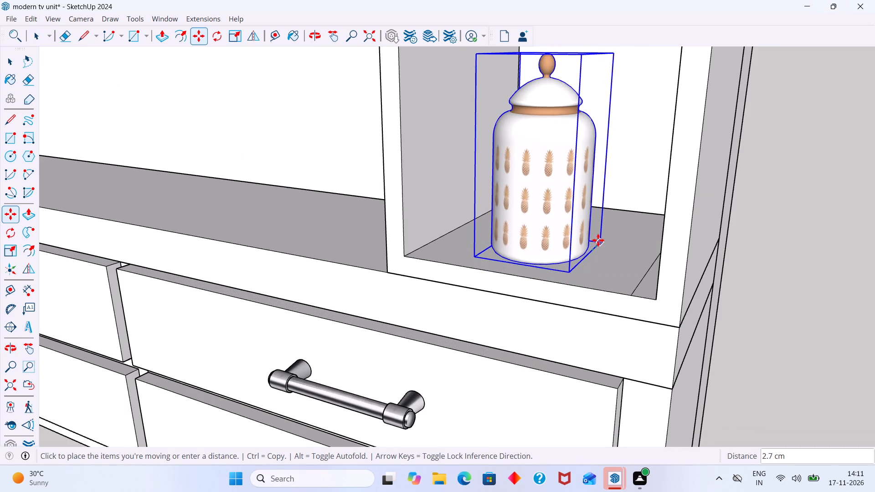
click(611, 225)
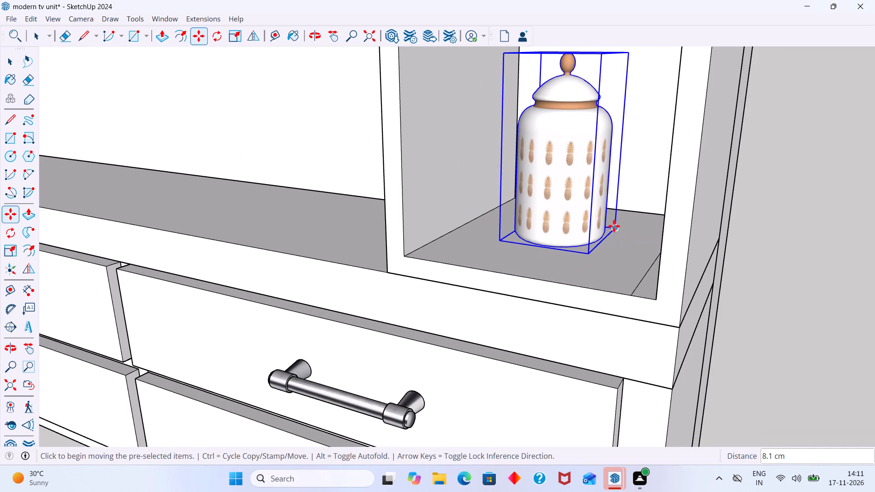
Review the whole TV wall unit and its decorated shelf column from several angles, alongside the reference image.
key(space)
click(770, 242)
scroll(771, 241, down, 7)
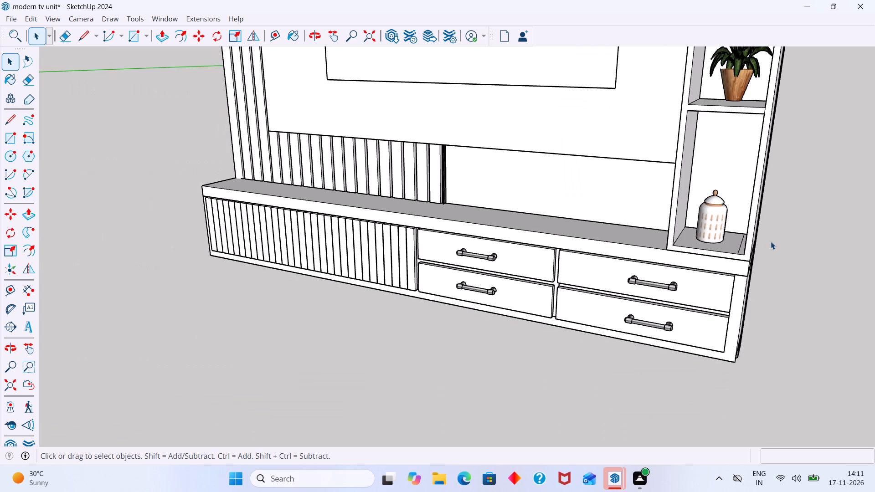
scroll(771, 241, down, 2)
middle_drag(771, 241, 561, 189)
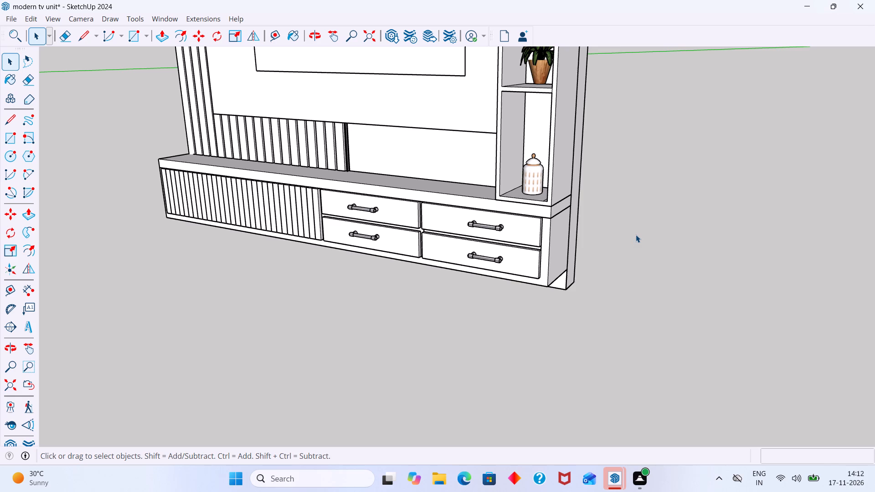
scroll(636, 235, down, 8)
middle_drag(634, 233, 645, 224)
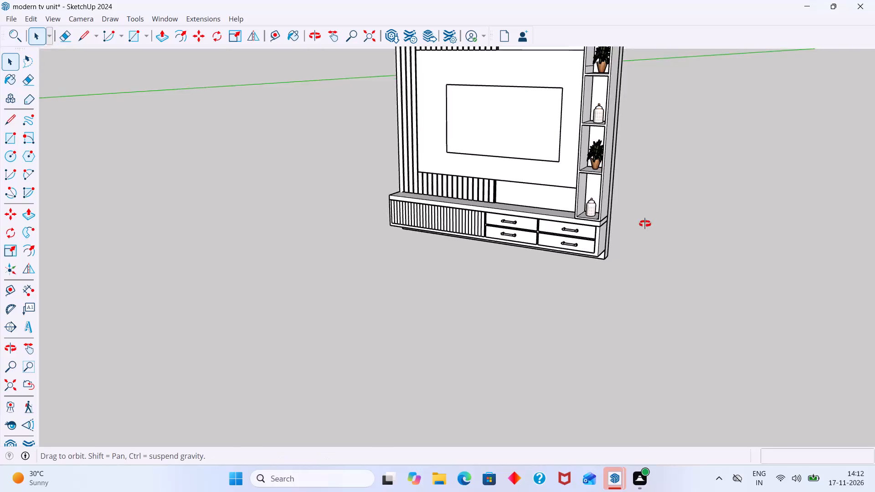
middle_drag(645, 224, 664, 213)
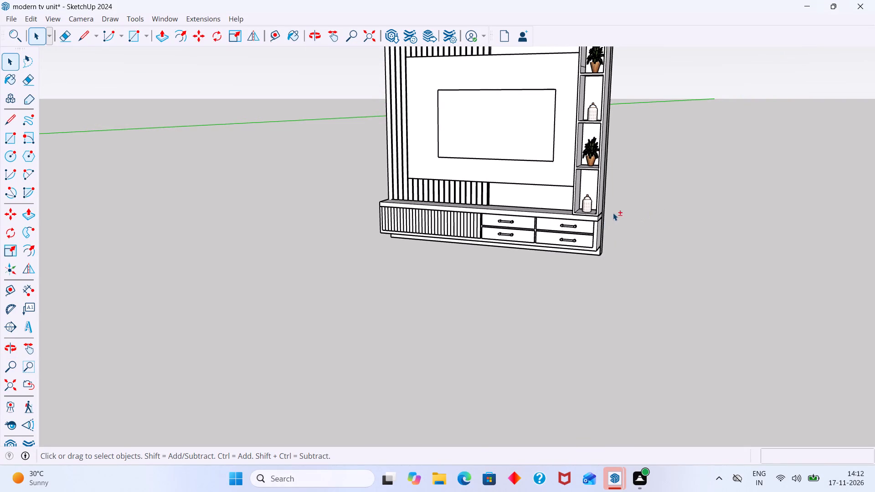
shift+middle_drag(590, 231, 507, 325)
scroll(496, 298, up, 3)
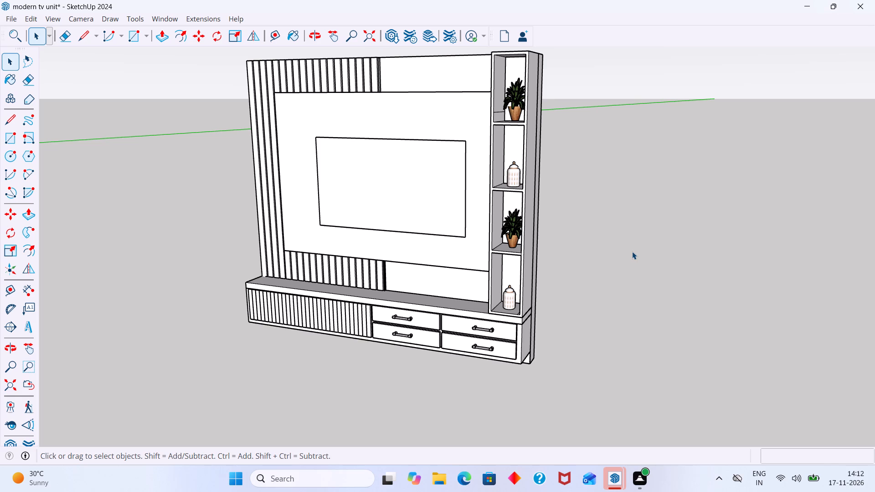
click(634, 316)
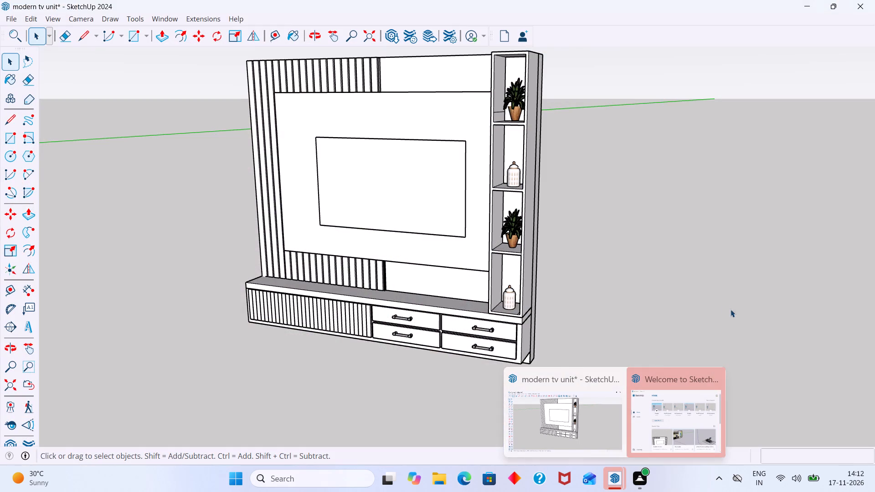
scroll(568, 317, down, 3)
middle_drag(540, 333, 687, 323)
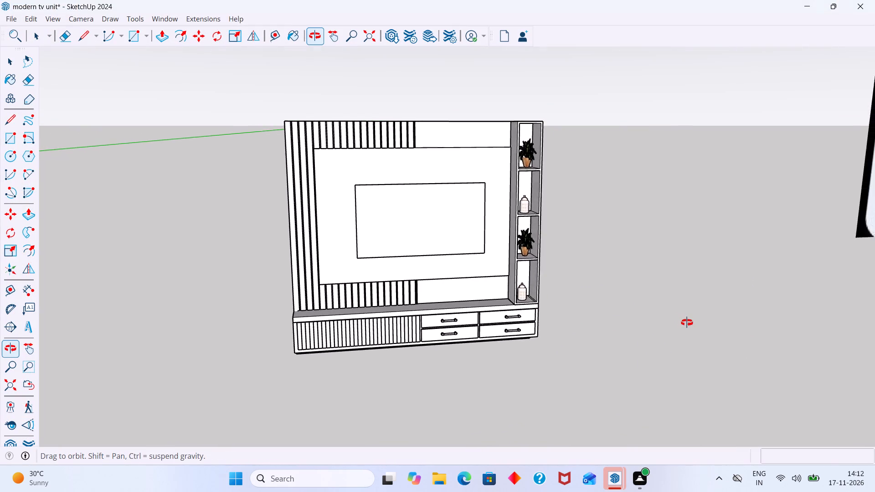
middle_drag(687, 323, 661, 324)
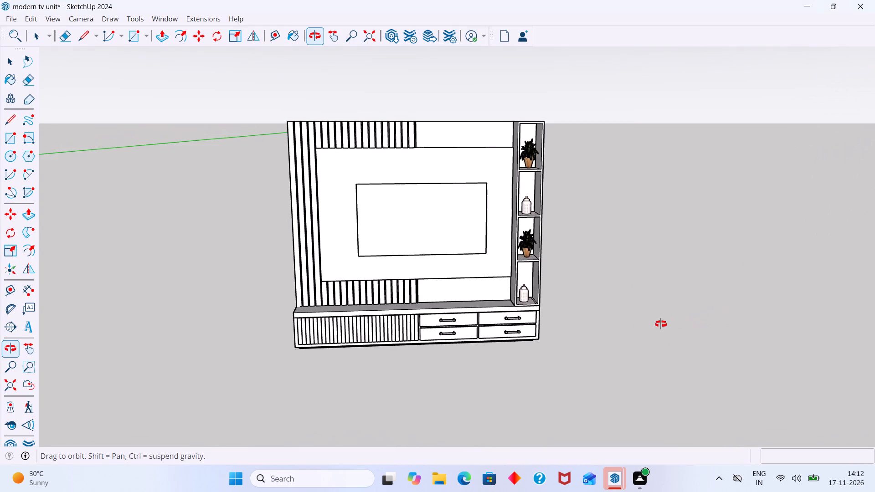
middle_drag(661, 324, 626, 325)
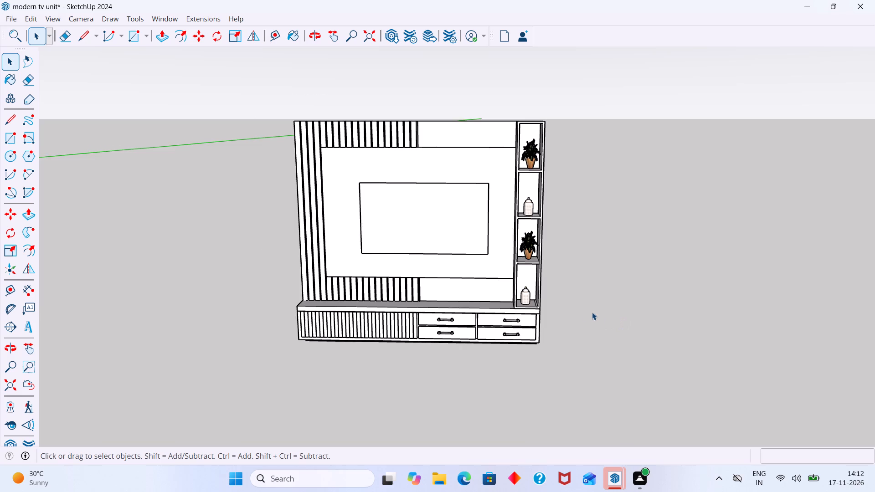
scroll(590, 312, up, 5)
shift+middle_drag(597, 286, 466, 307)
scroll(466, 307, down, 4)
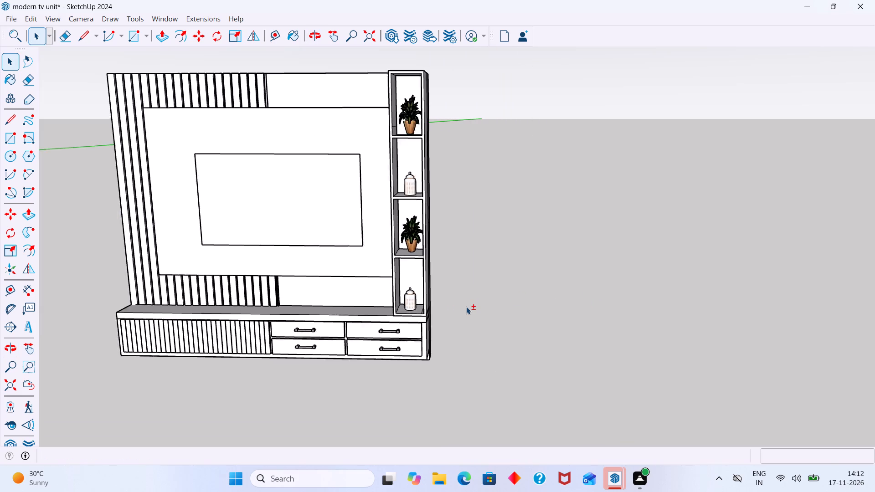
scroll(466, 307, down, 4)
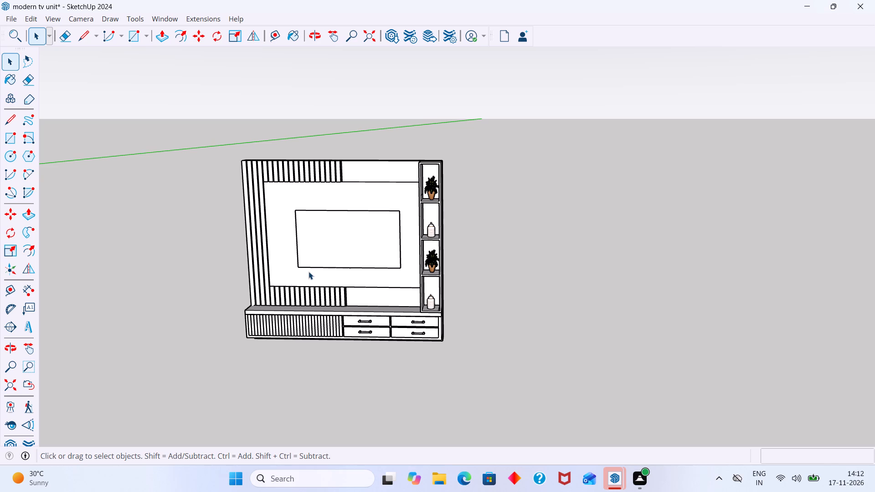
middle_drag(400, 264, 544, 264)
scroll(422, 261, up, 7)
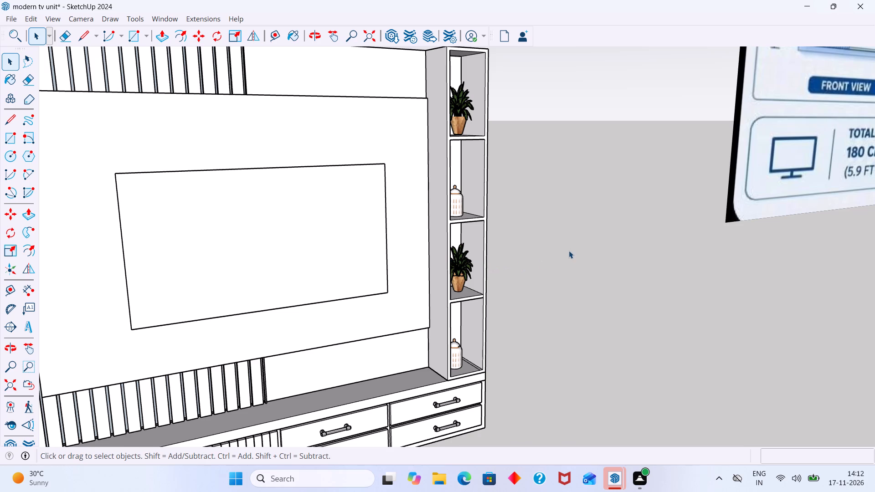
scroll(573, 250, down, 9)
middle_drag(531, 258, 438, 261)
scroll(551, 222, up, 3)
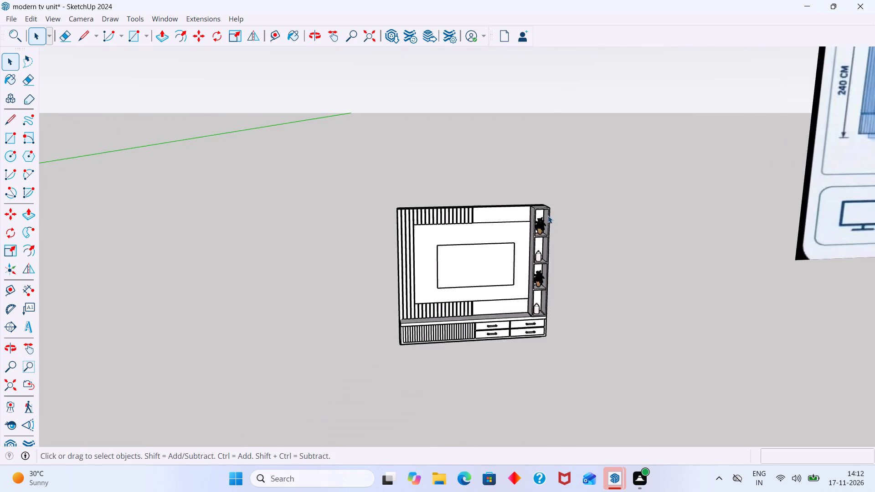
scroll(548, 215, up, 9)
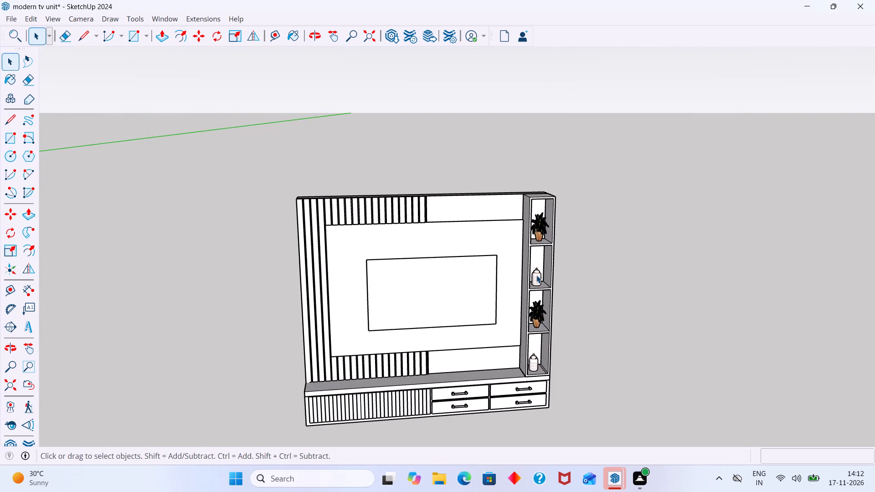
scroll(536, 276, down, 3)
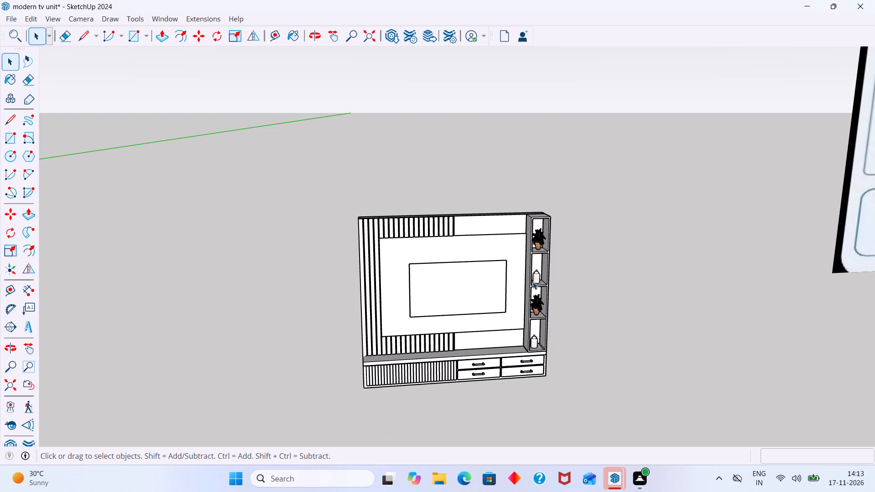
shift+middle_drag(390, 245, 257, 241)
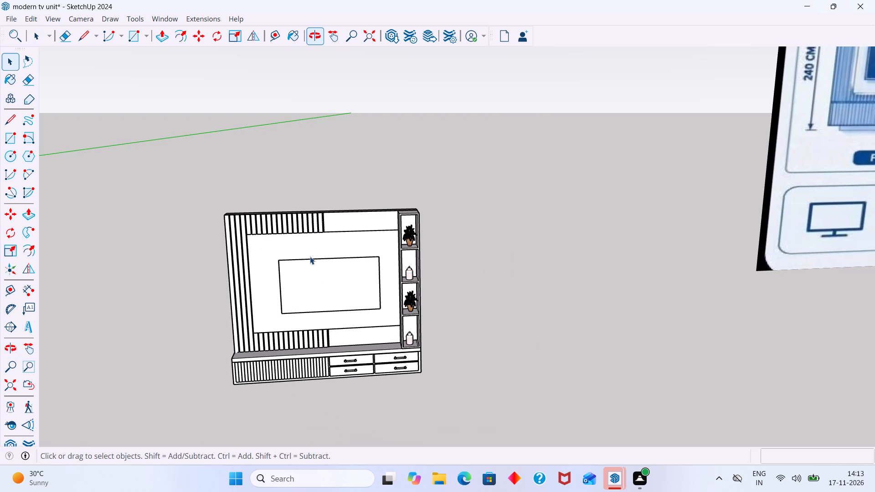
scroll(435, 295, down, 6)
middle_drag(439, 300, 337, 296)
scroll(335, 295, up, 5)
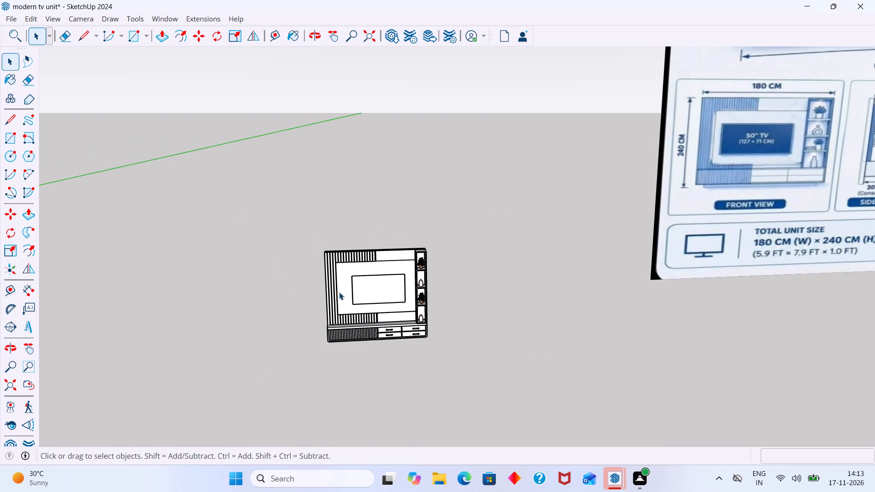
scroll(339, 292, up, 2)
middle_drag(451, 279, 293, 252)
shift+scroll(293, 252, up, 5)
middle_drag(357, 244, 394, 243)
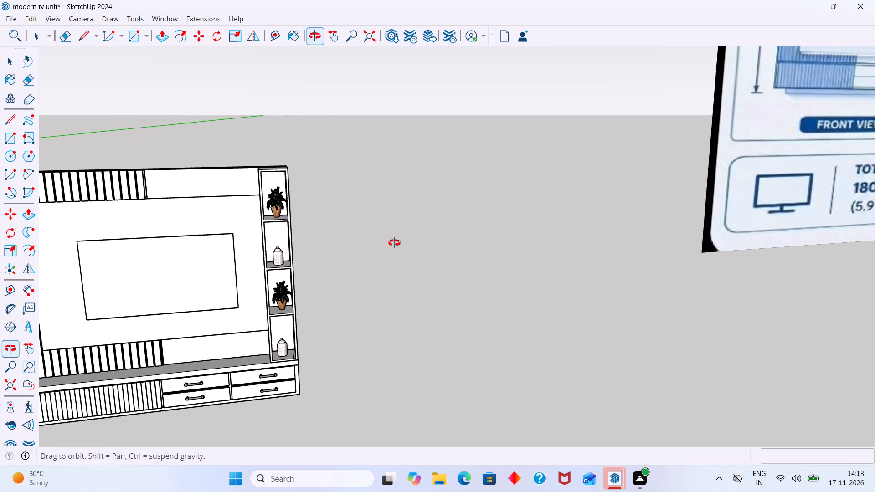
middle_drag(394, 243, 397, 241)
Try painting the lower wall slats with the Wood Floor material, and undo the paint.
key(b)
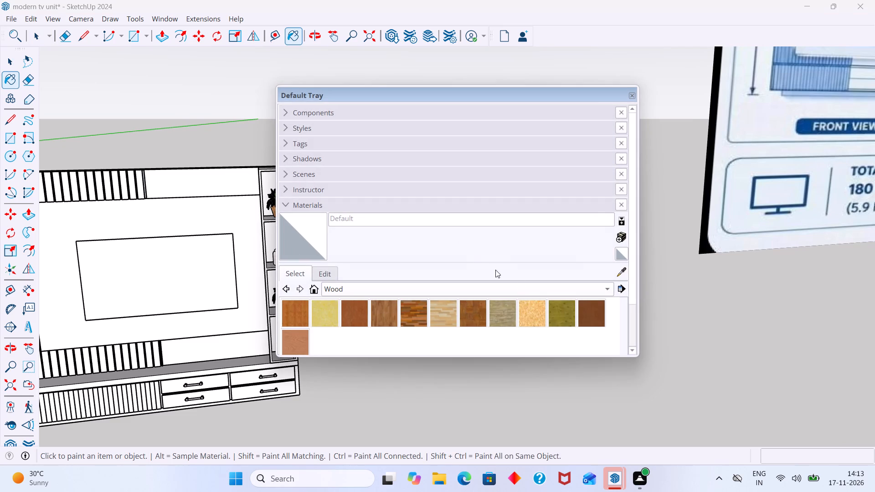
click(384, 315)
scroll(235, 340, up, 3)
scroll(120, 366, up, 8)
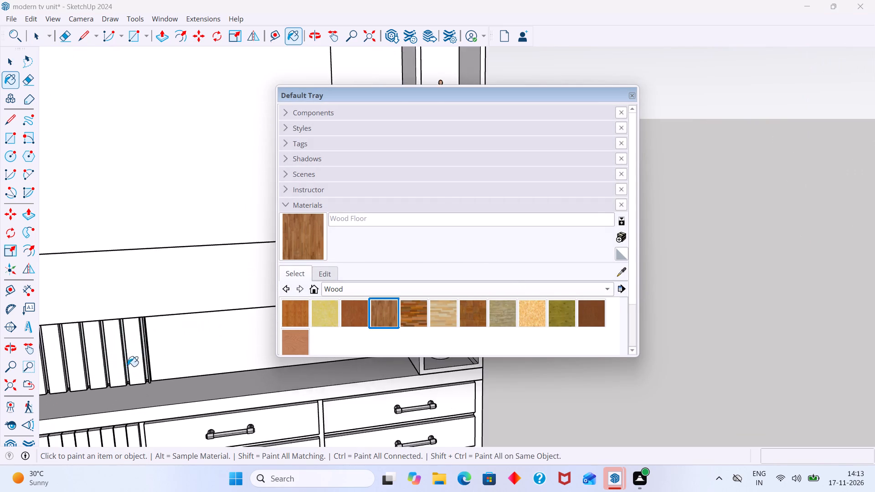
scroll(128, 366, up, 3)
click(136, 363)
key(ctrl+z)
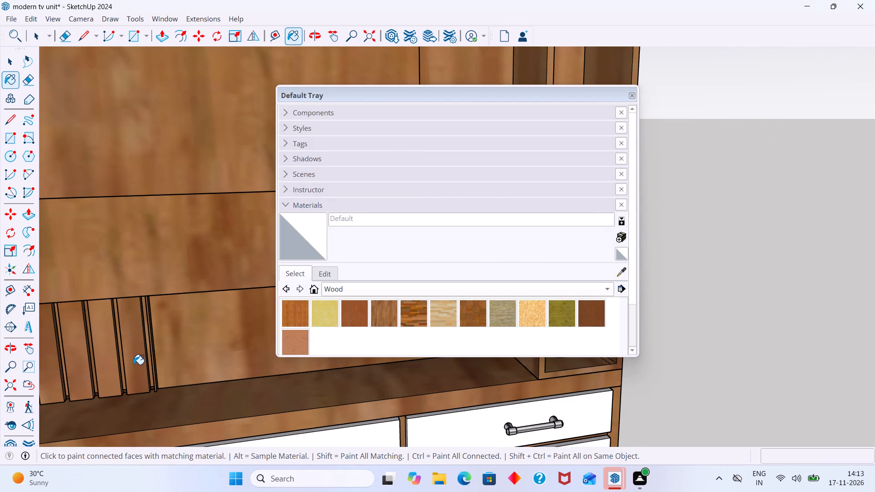
Delete the narrow extra slat at the end of the lower wall slat row, inside its nested group beside the plain panel.
key(space)
scroll(176, 361, down, 4)
scroll(164, 360, up, 16)
middle_drag(157, 359, 154, 359)
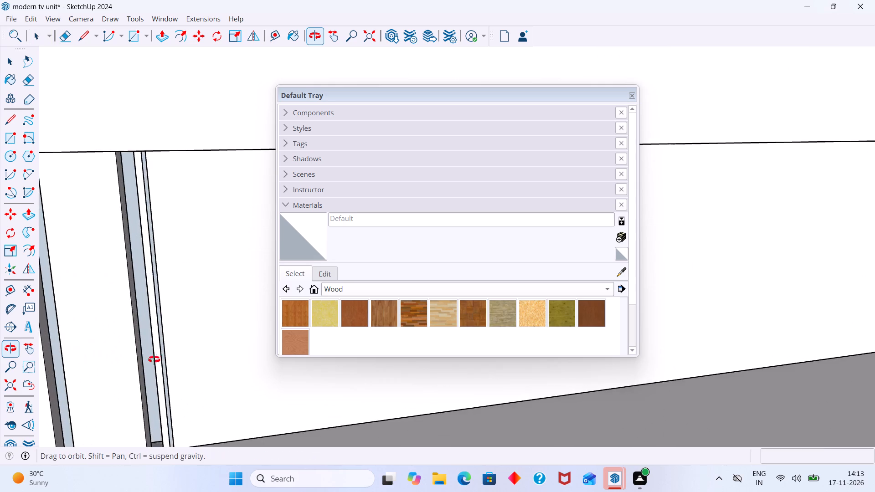
middle_drag(154, 359, 61, 343)
scroll(171, 371, up, 3)
middle_drag(166, 379, 232, 389)
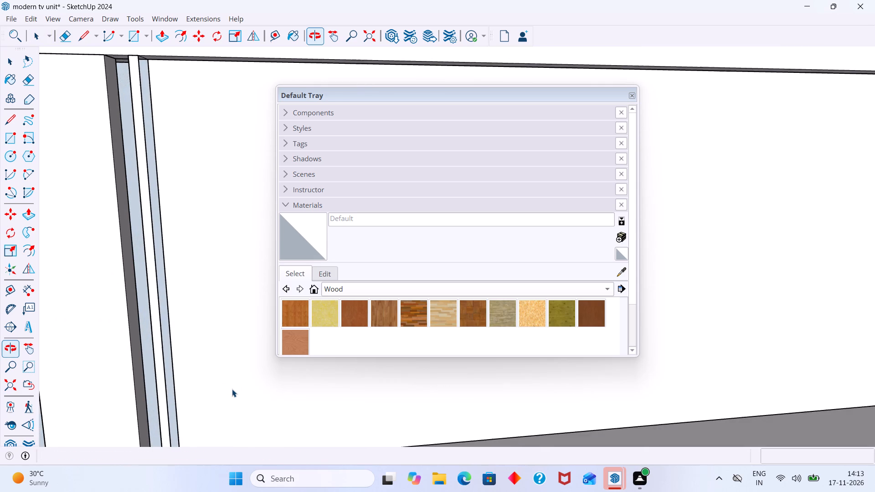
scroll(232, 389, down, 2)
middle_drag(232, 389, 200, 314)
scroll(139, 358, up, 3)
click(147, 357)
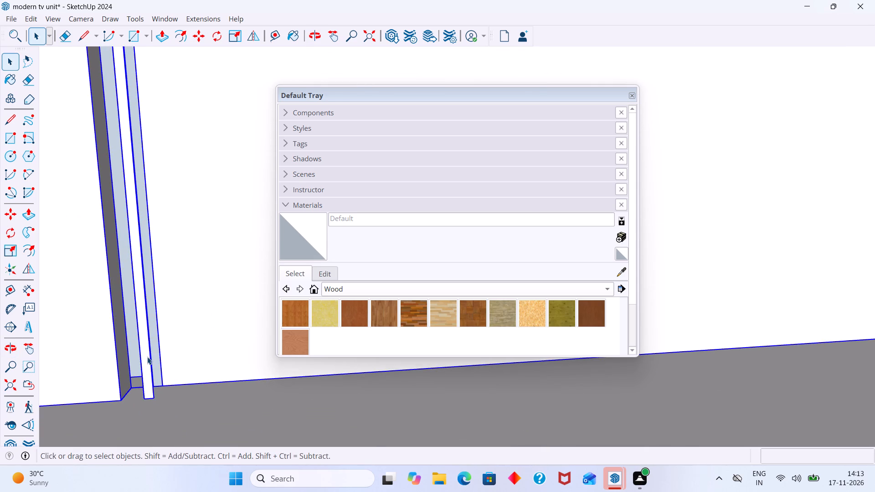
double_click(147, 357)
click(151, 360)
double_click(151, 361)
click(149, 368)
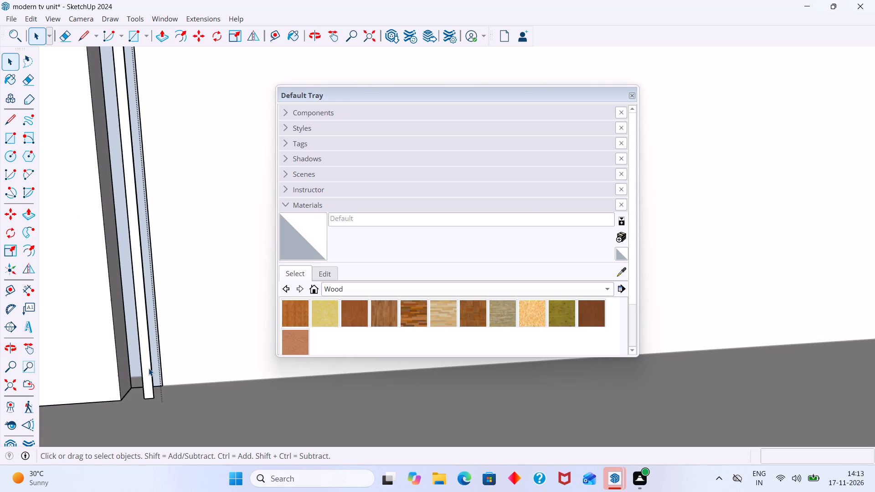
click(149, 368)
double_click(148, 372)
click(148, 375)
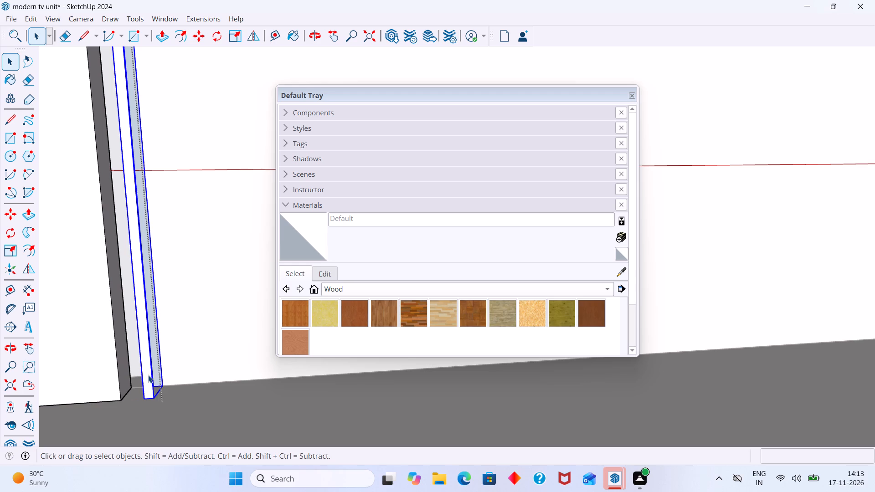
key(Delete)
scroll(154, 374, down, 11)
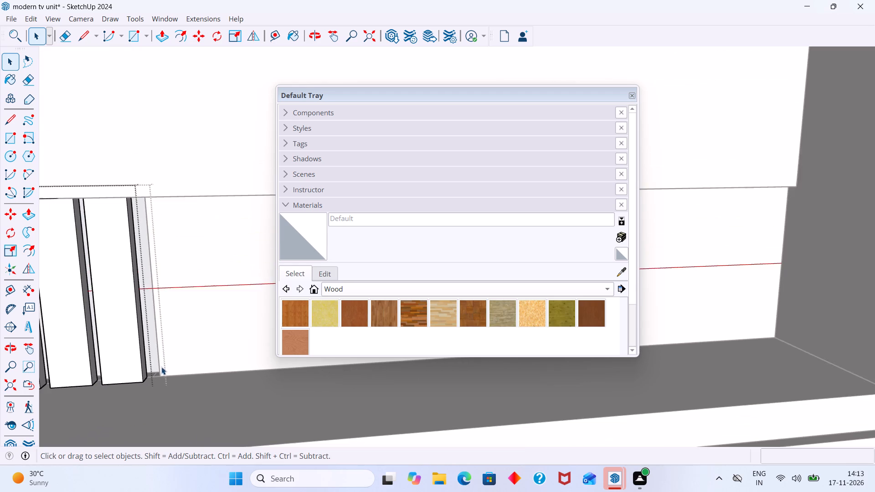
Make the Default Tray narrower and taller, and move it aside to clear the slats and back panel.
drag(278, 225, 505, 228)
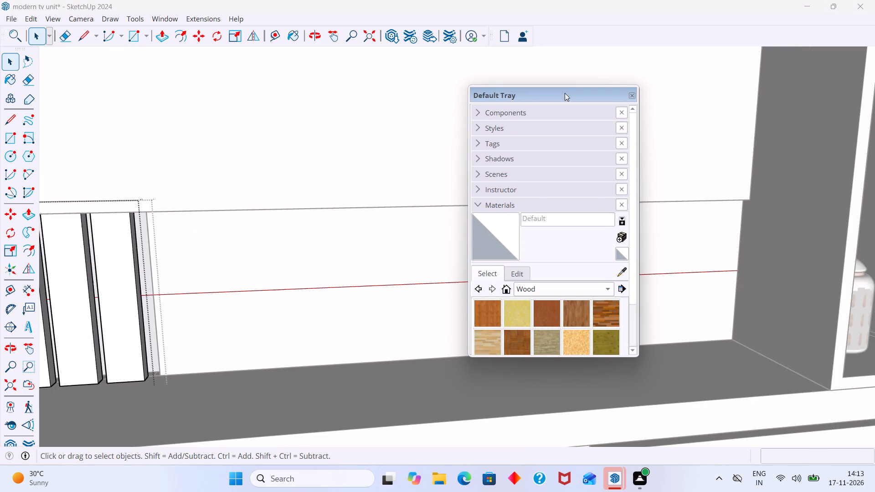
drag(567, 87, 567, 185)
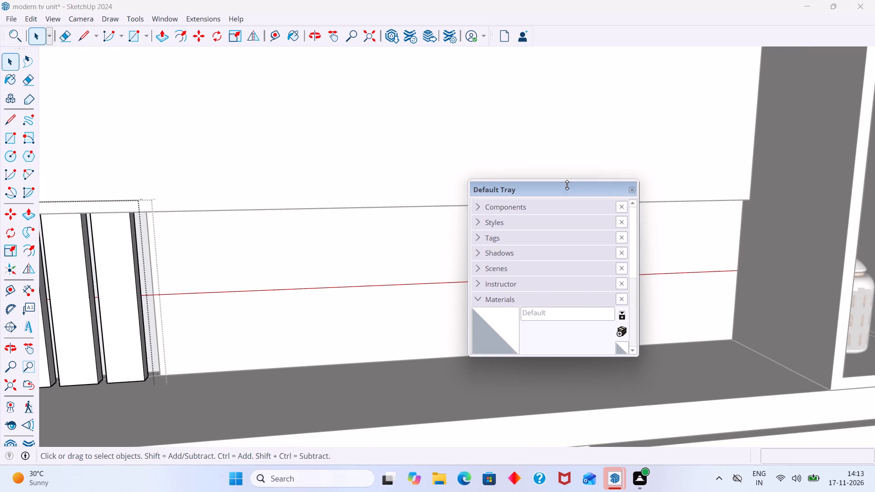
drag(567, 185, 579, 46)
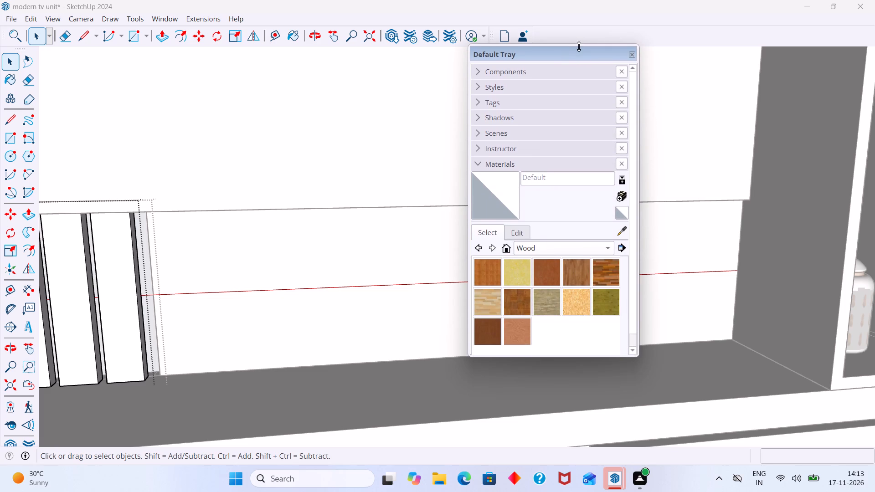
drag(579, 46, 586, 49)
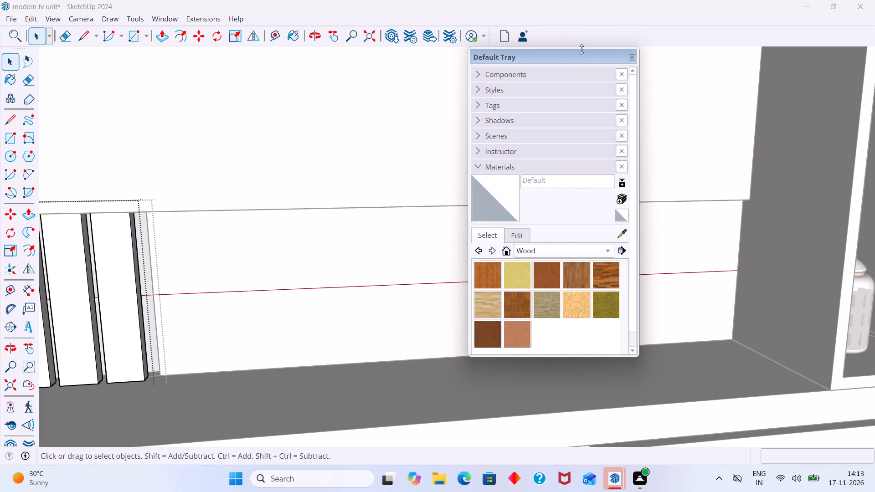
drag(558, 355, 563, 354)
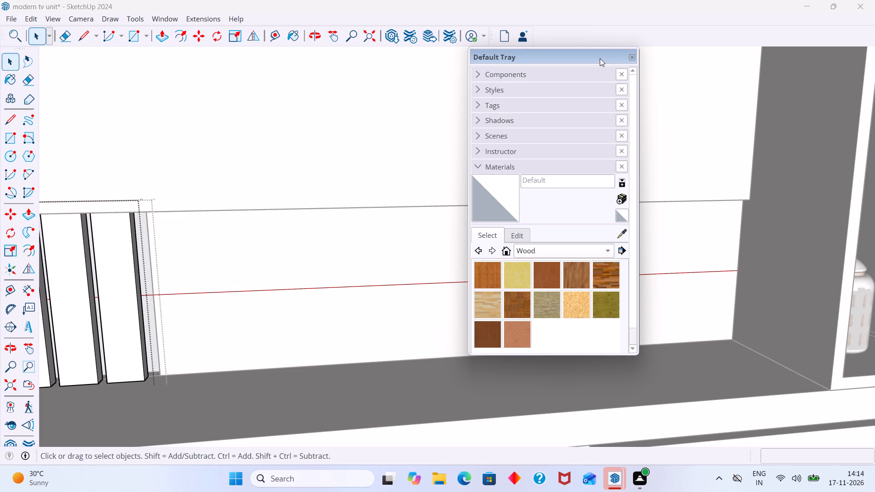
drag(600, 54, 758, 47)
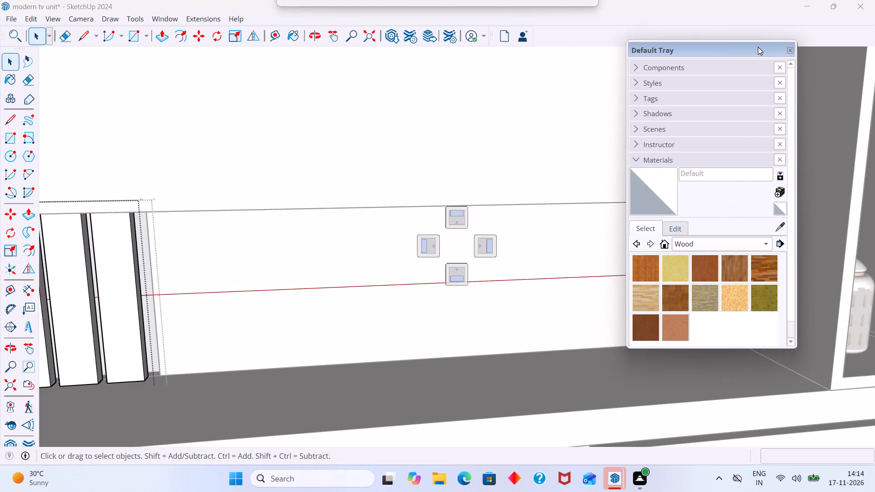
drag(758, 47, 818, 56)
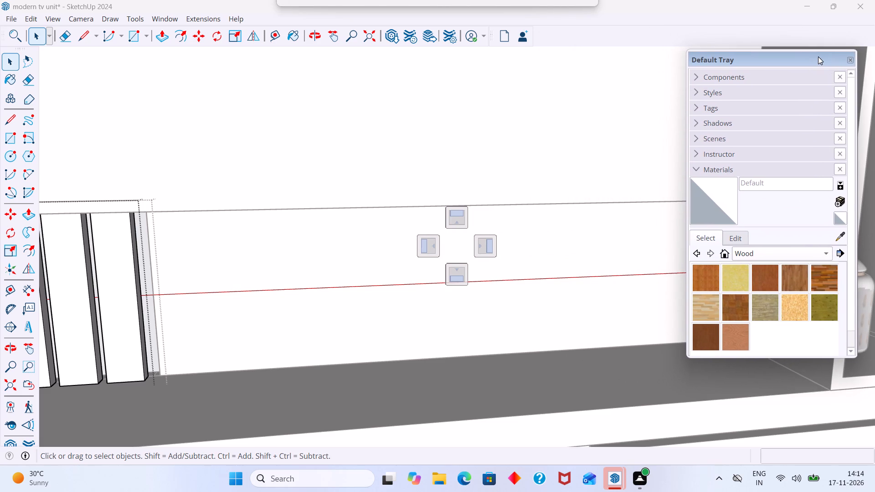
Move the Default Tray slightly further aside, away from the wall unit.
drag(818, 56, 825, 58)
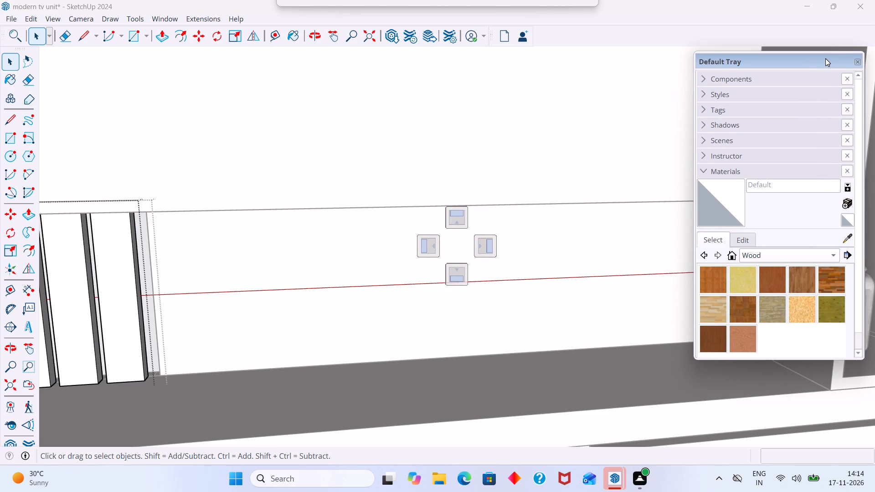
drag(825, 58, 830, 58)
Exit the nested slat groups and return to the whole TV wall unit.
scroll(558, 176, down, 4)
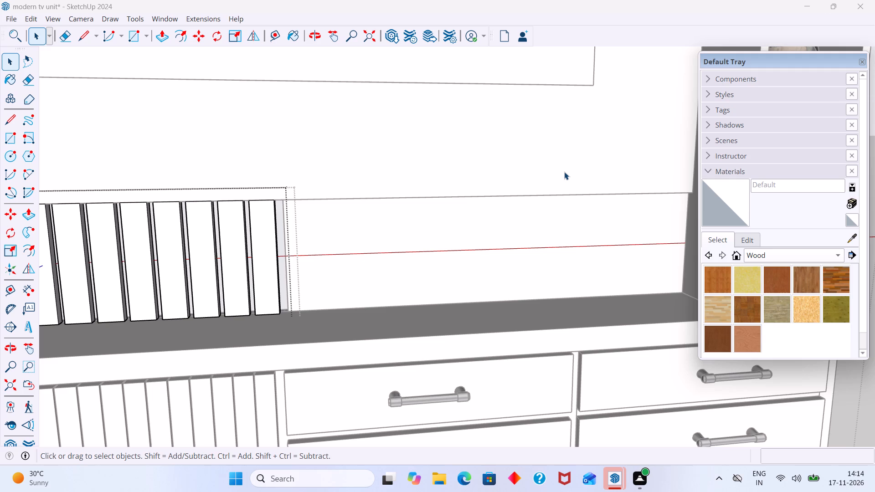
scroll(565, 170, down, 6)
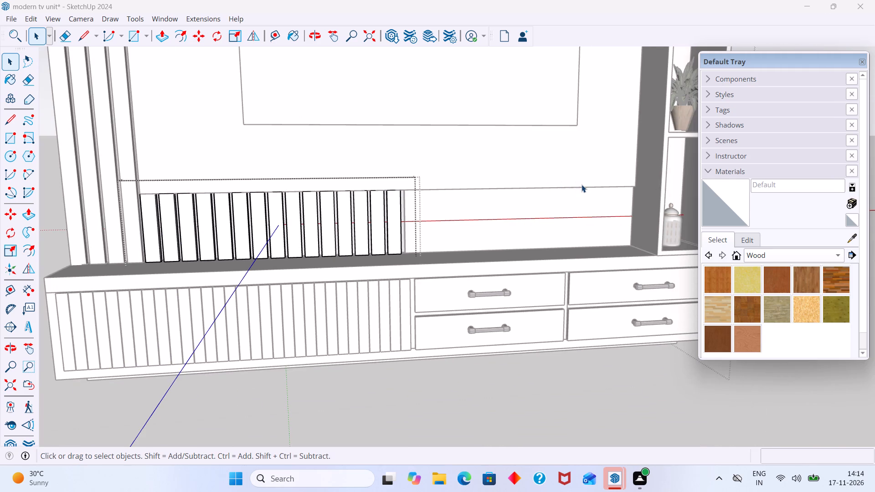
shift+middle_drag(573, 186, 476, 169)
scroll(476, 169, down, 4)
shift+middle_drag(465, 174, 333, 205)
click(556, 177)
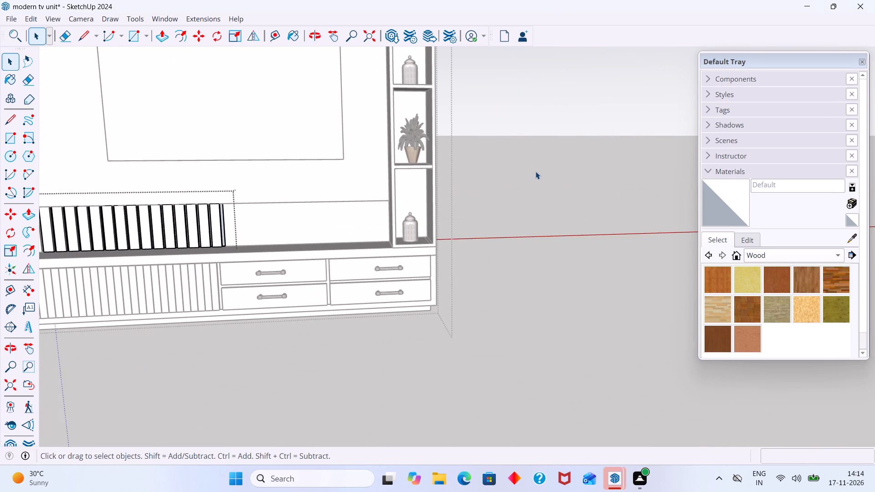
scroll(535, 172, down, 4)
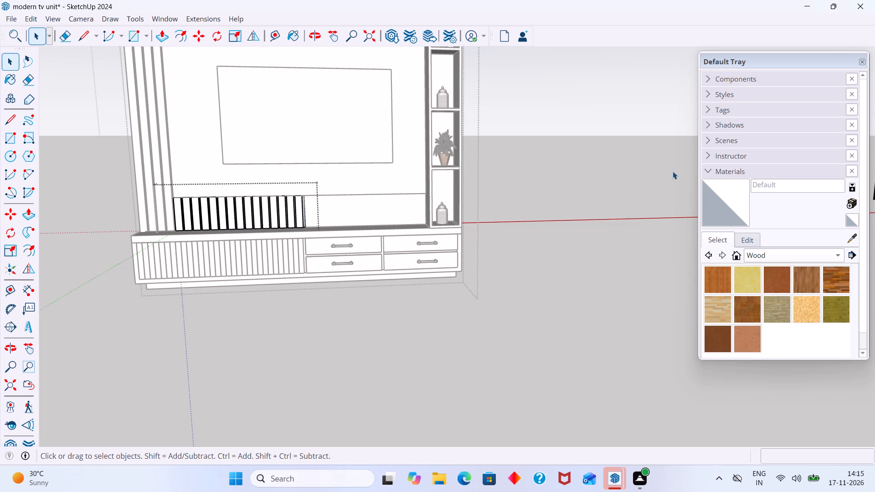
scroll(514, 248, down, 2)
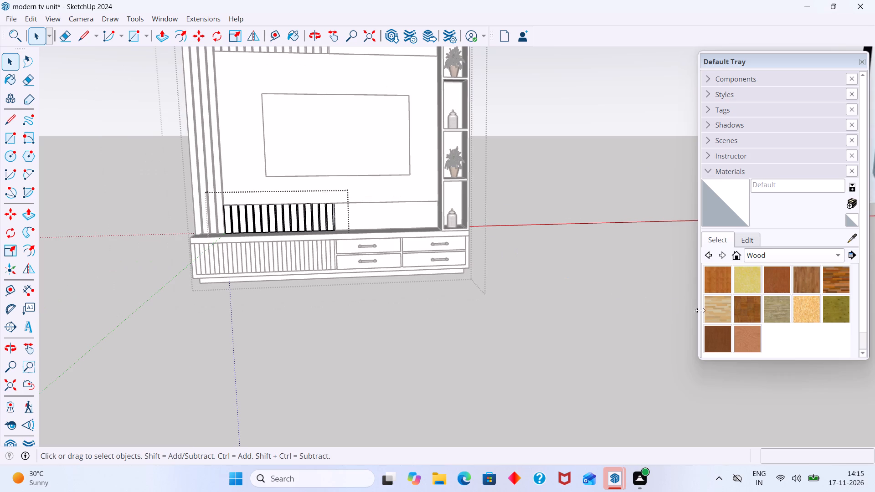
click(589, 177)
middle_drag(384, 254, 447, 254)
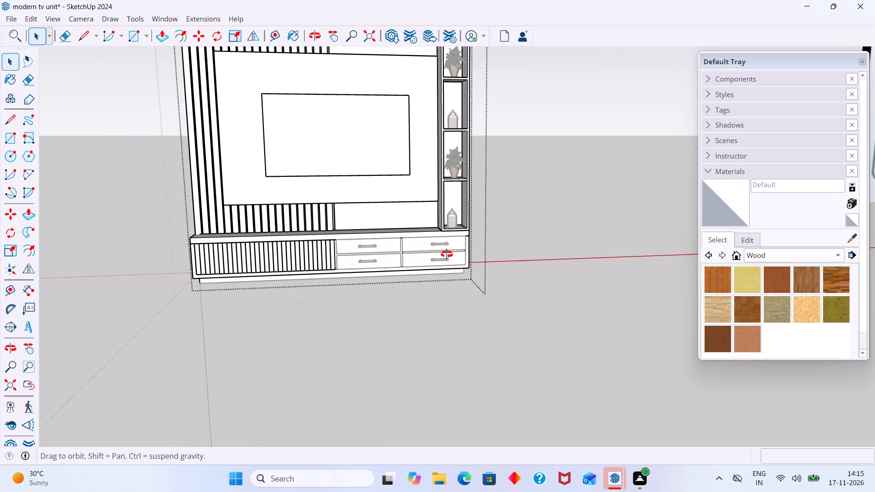
middle_drag(447, 254, 543, 254)
click(520, 231)
Paint the slatted front of the base cabinet with the Wood Cherry Original material, inside the unit's group.
scroll(221, 282, up, 8)
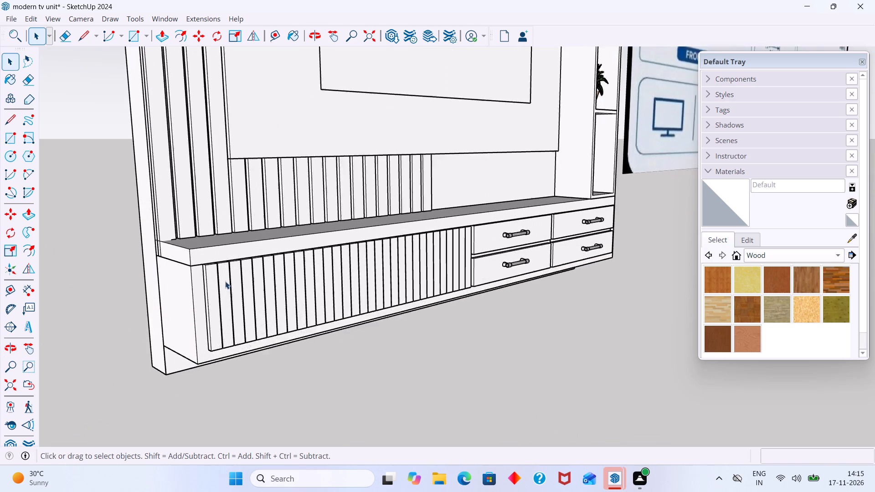
scroll(225, 281, up, 11)
double_click(196, 256)
click(207, 256)
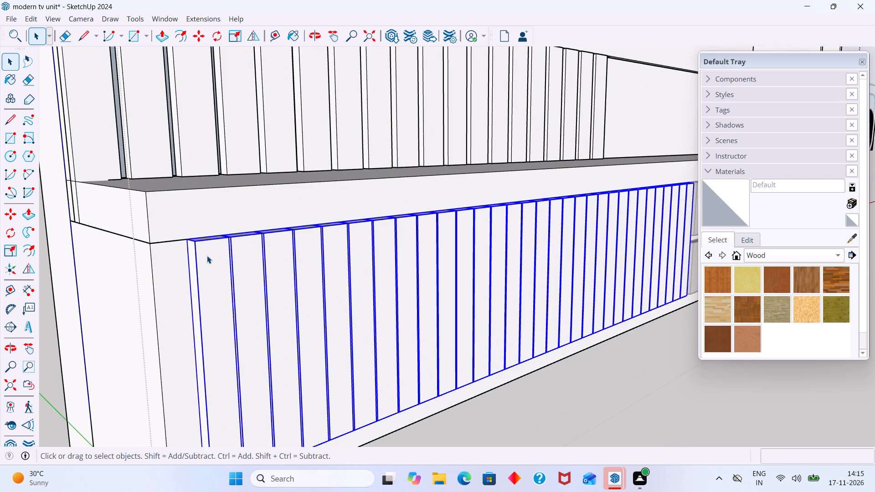
click(207, 256)
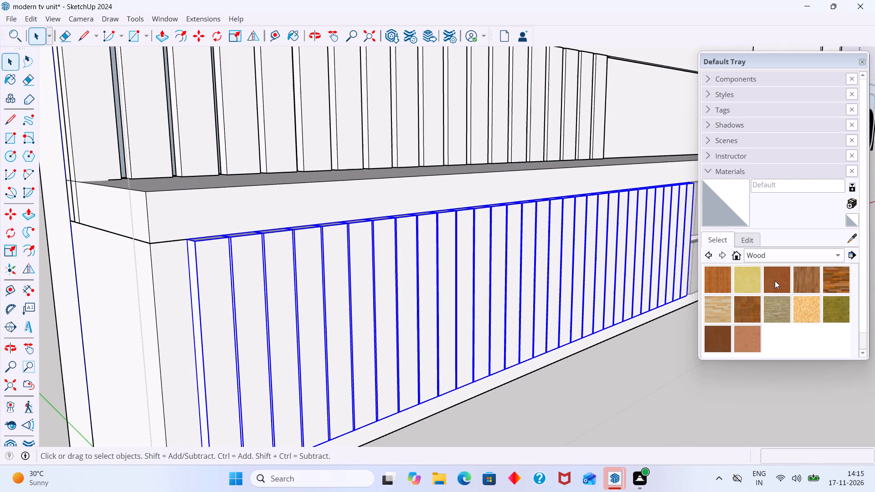
click(777, 281)
click(225, 329)
scroll(242, 328, down, 2)
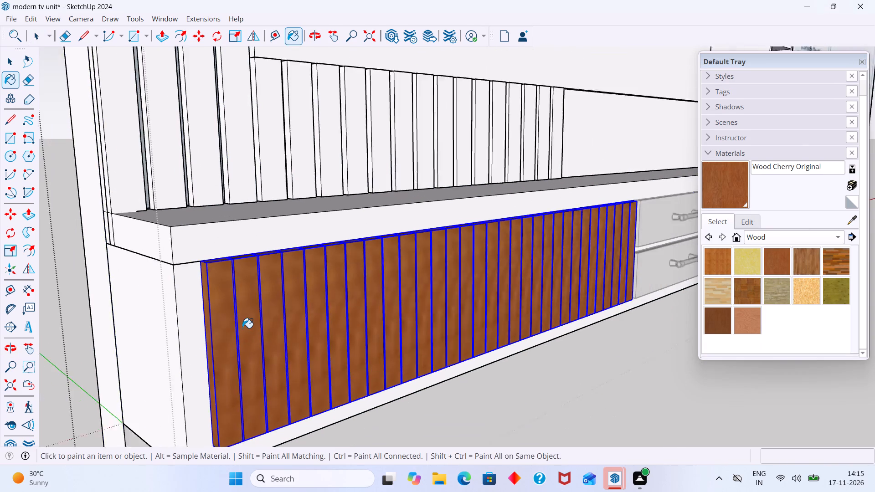
scroll(242, 328, down, 5)
middle_click(350, 317)
key(space)
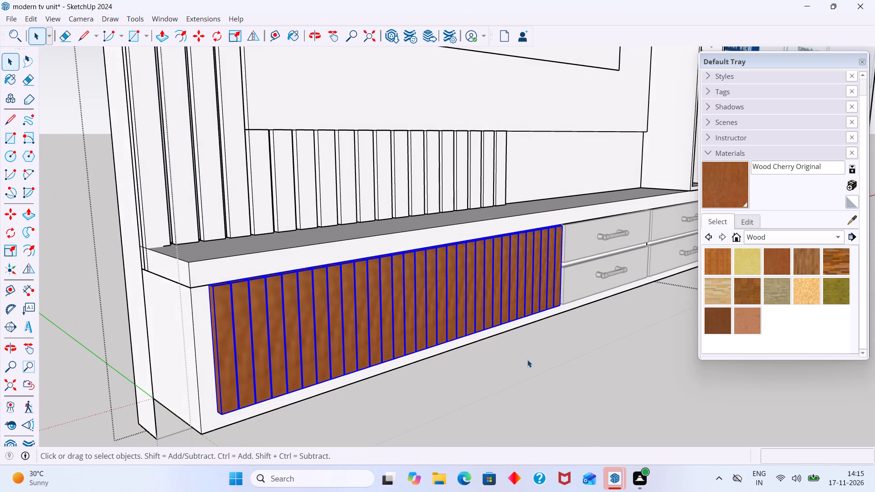
click(546, 378)
Paint the tall vertical wall slats beside the TV panel with the Wood Cherry Original material.
scroll(540, 370, down, 3)
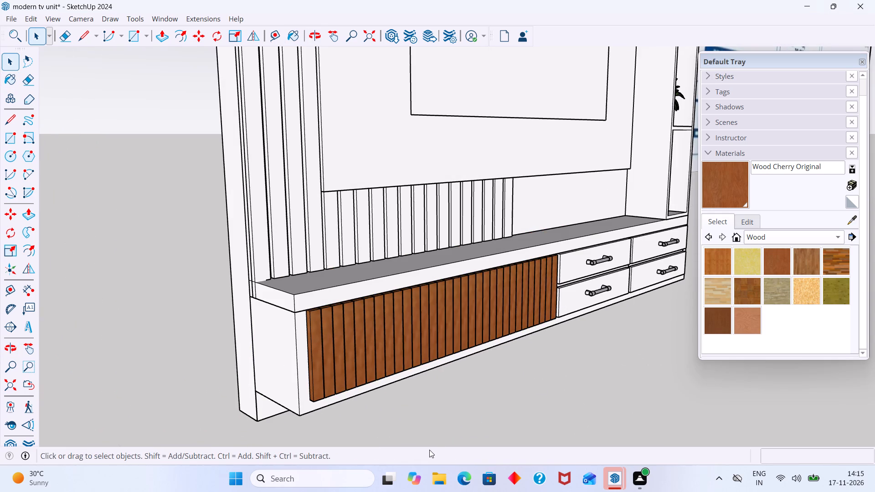
scroll(335, 427, down, 3)
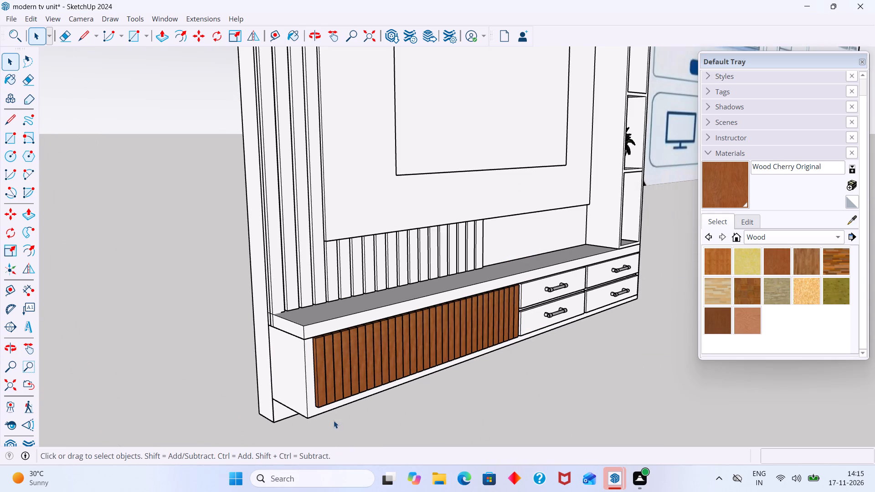
shift+middle_drag(319, 399, 70, 322)
click(344, 354)
scroll(349, 351, down, 1)
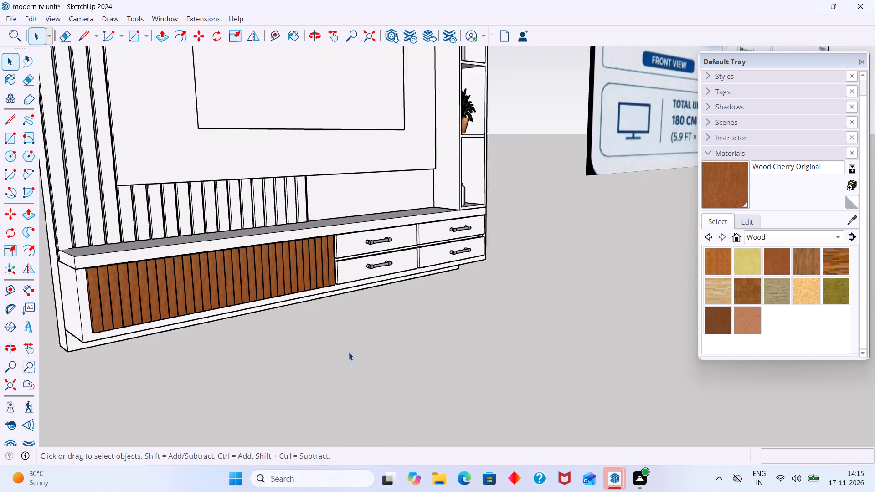
scroll(349, 352, down, 2)
middle_drag(355, 361, 425, 446)
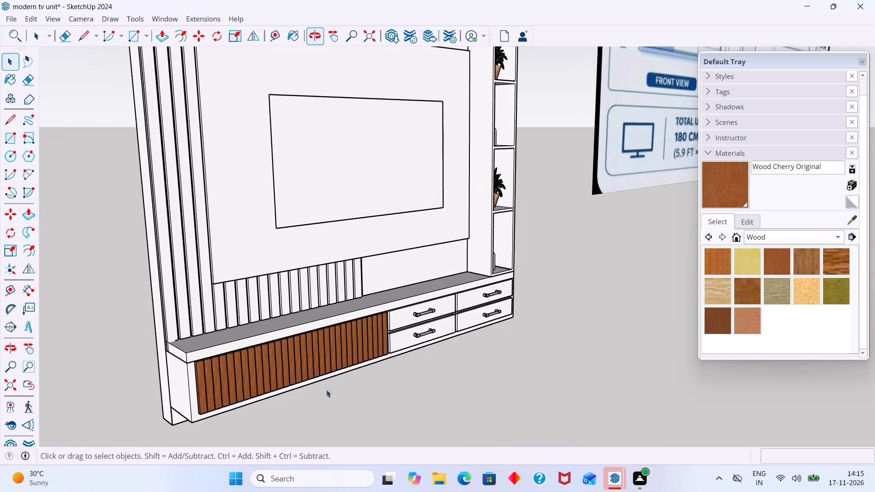
scroll(180, 320, up, 14)
triple_click(154, 338)
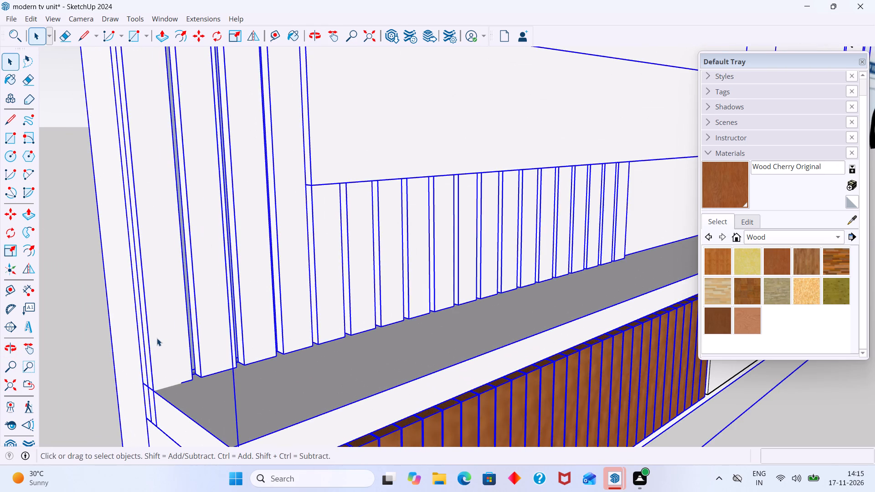
click(160, 338)
click(179, 346)
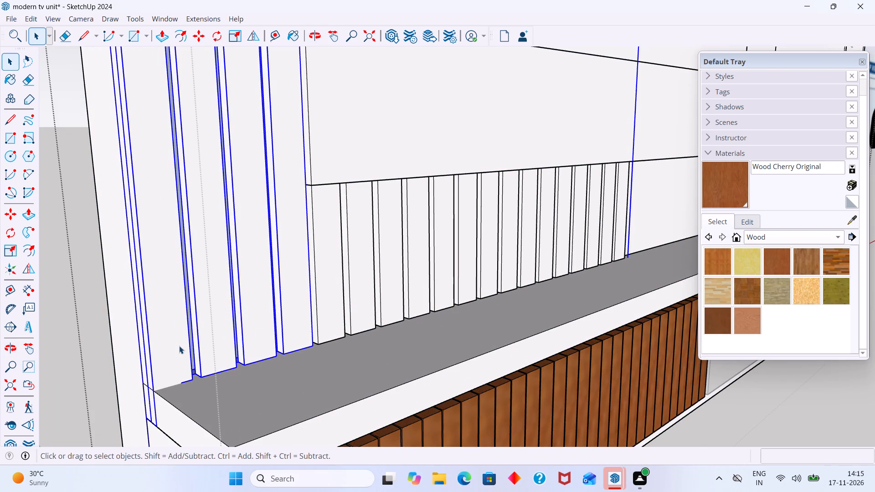
click(726, 196)
click(169, 328)
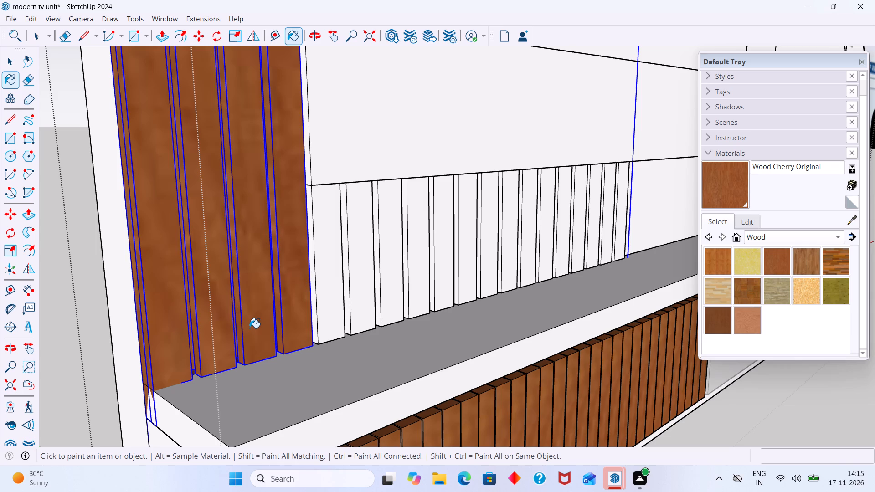
Paint the short wall slats between the TV panel and the cabinet top with Wood Cherry Original.
scroll(326, 321, up, 3)
click(334, 312)
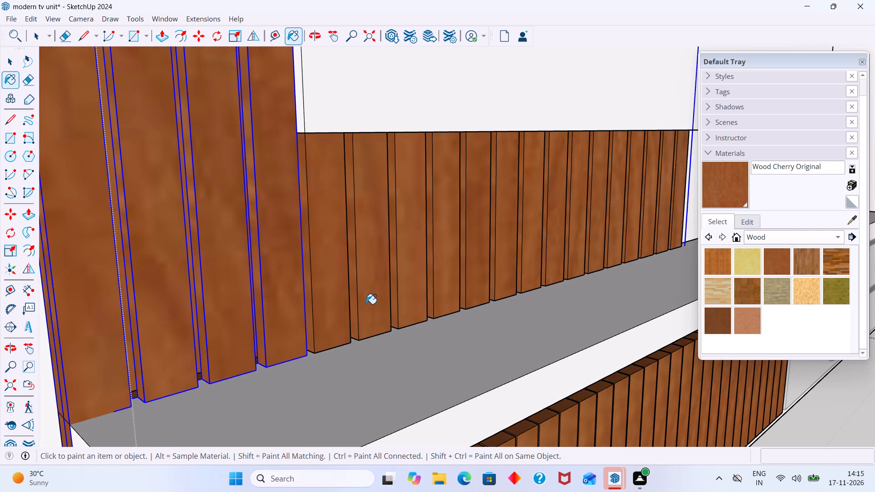
scroll(323, 335, down, 3)
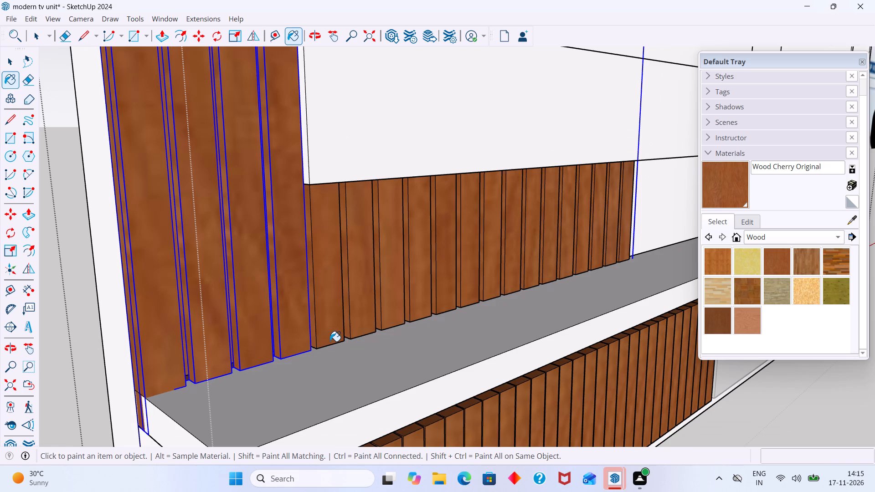
key(space)
click(72, 316)
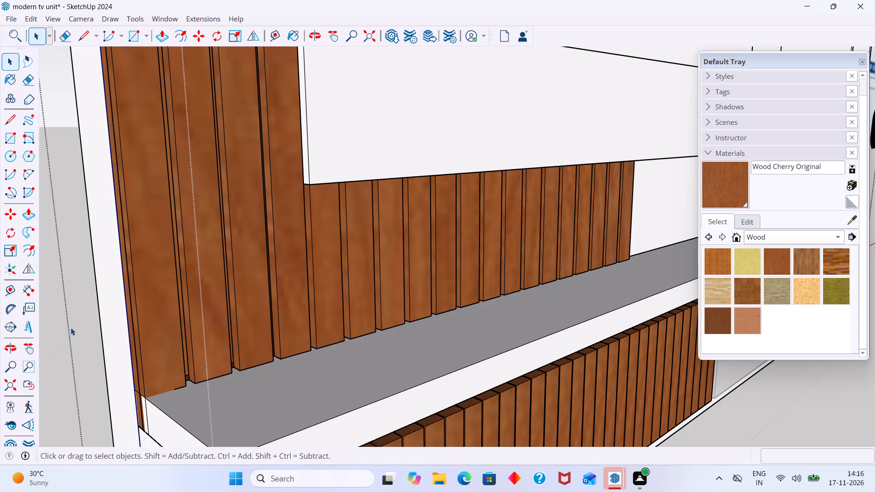
Scale the tall wall slats up from their bottom ends to the cabinet top, by factors of 1.00 and about 0.97.
middle_drag(163, 337, 135, 348)
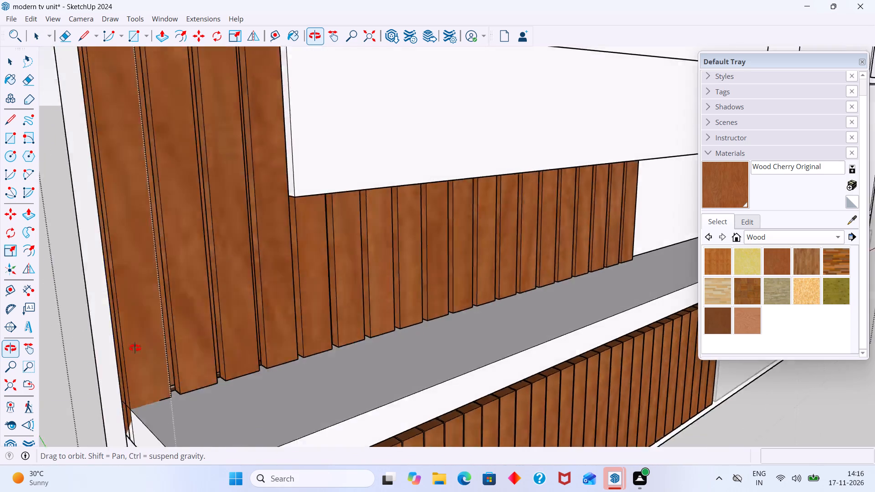
middle_drag(135, 348, 275, 313)
scroll(427, 377, up, 7)
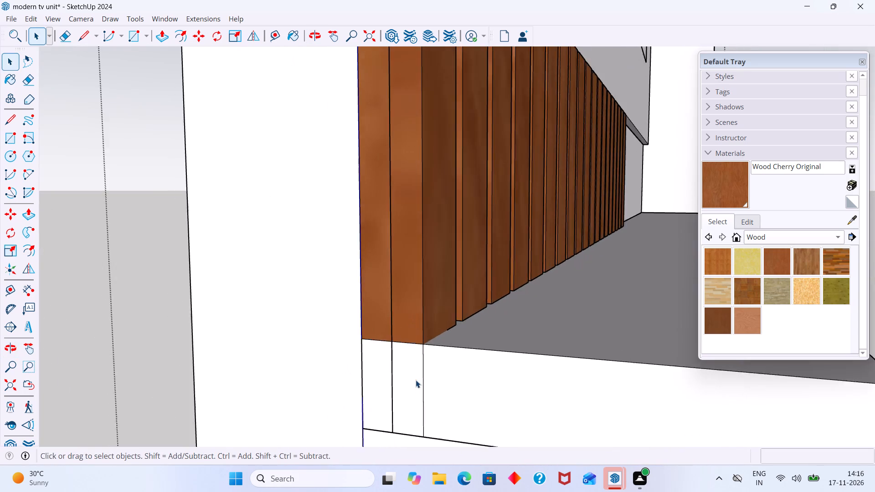
scroll(416, 380, up, 3)
click(427, 378)
double_click(425, 381)
click(420, 395)
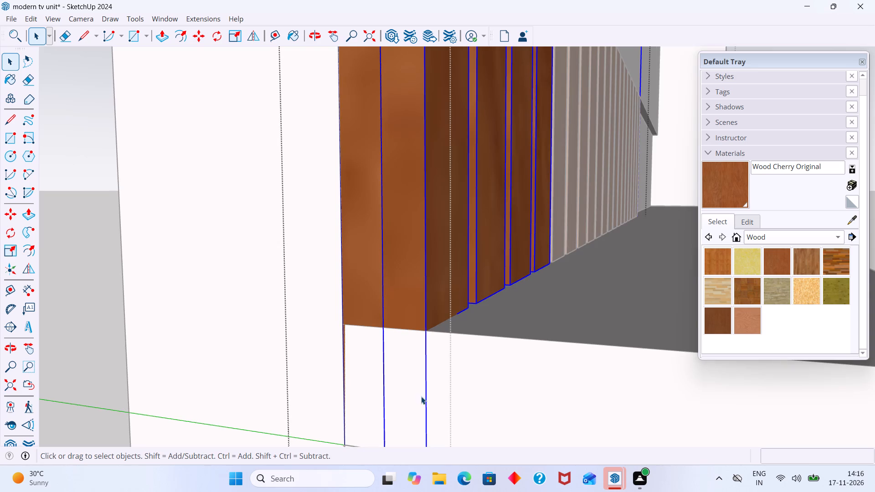
click(427, 404)
scroll(422, 397, down, 6)
scroll(301, 388, down, 2)
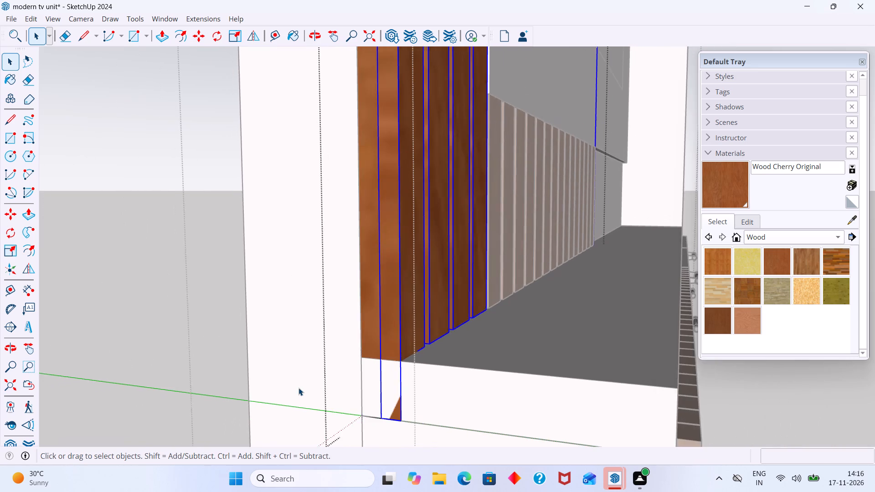
scroll(241, 370, down, 3)
middle_drag(235, 370, 202, 328)
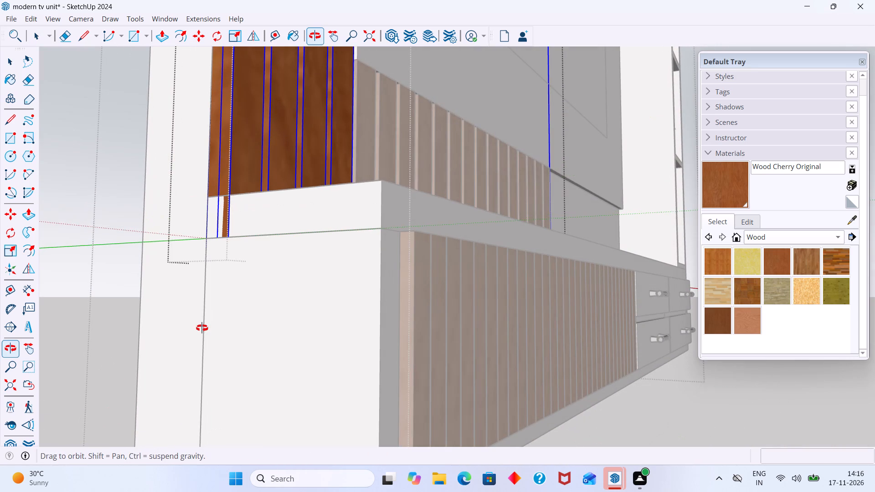
middle_drag(202, 328, 223, 332)
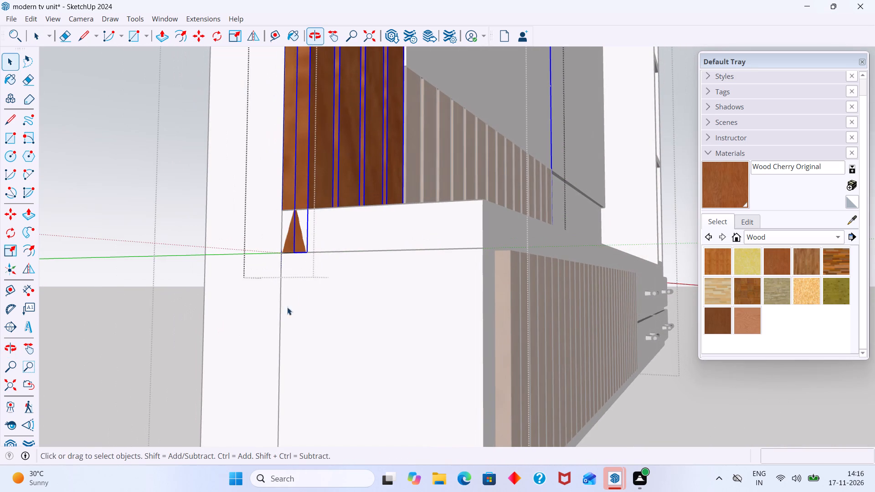
scroll(302, 262, up, 3)
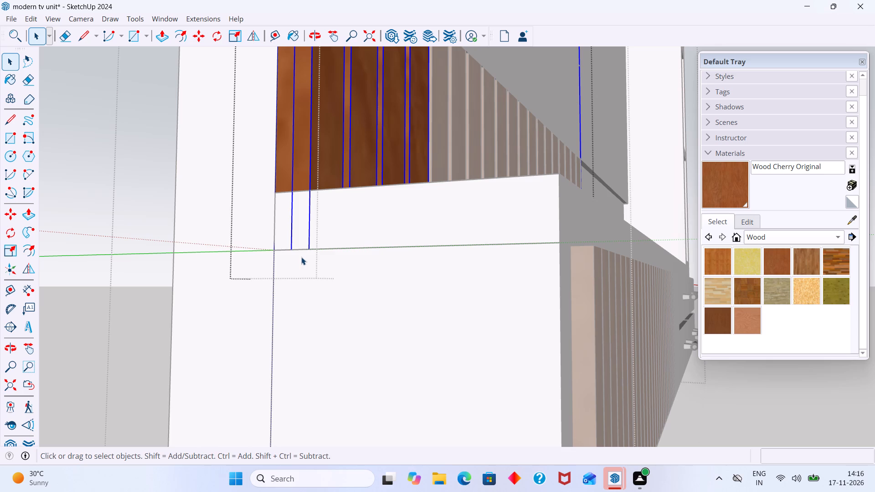
key(m)
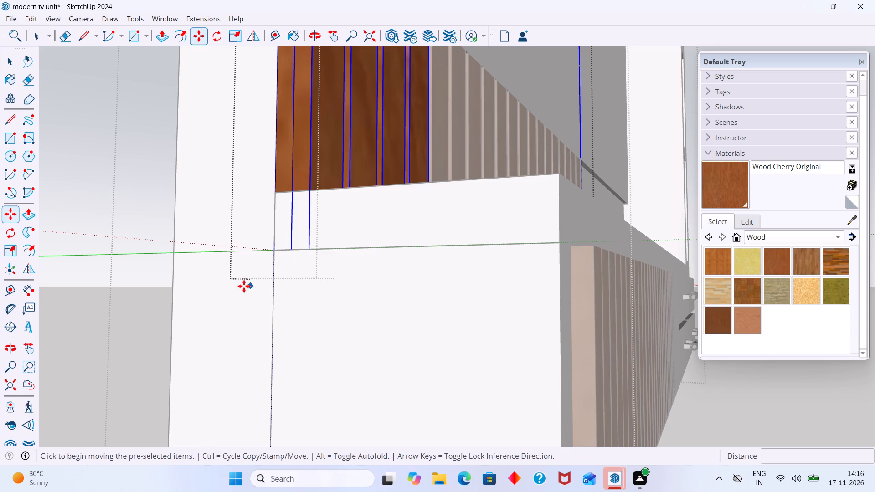
key(s)
scroll(305, 252, up, 7)
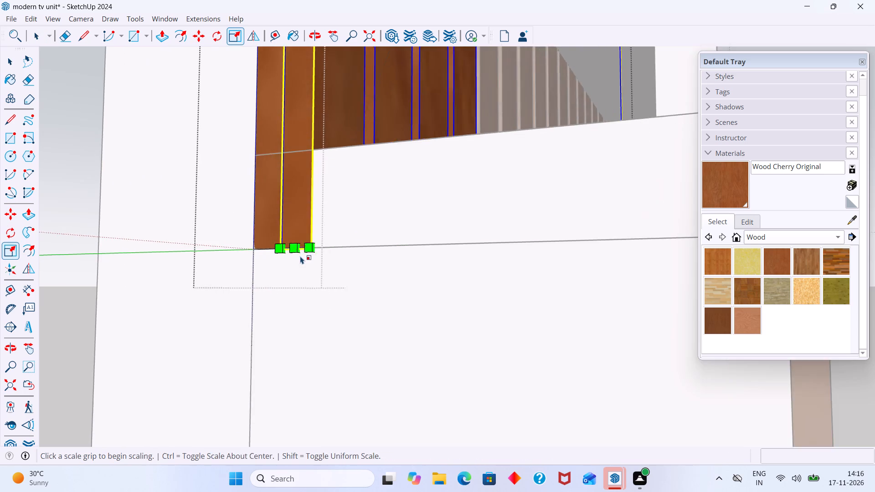
scroll(300, 256, up, 2)
click(293, 246)
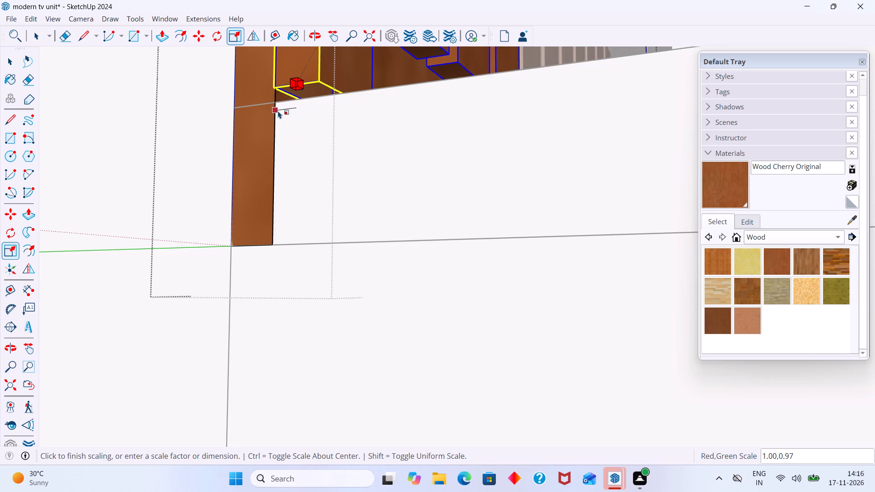
click(277, 105)
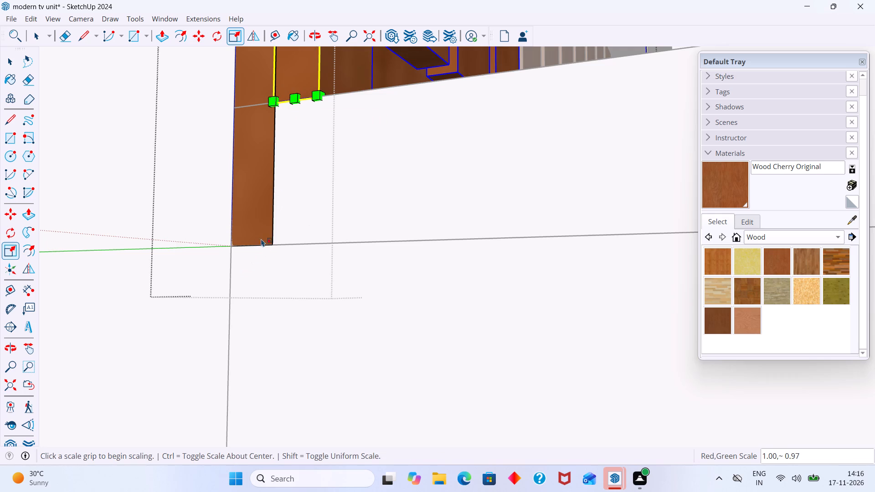
Scale the remaining long face at the outermost tall wall slat from its bottom end to the cabinet top, by about 0.97.
key(space)
click(261, 235)
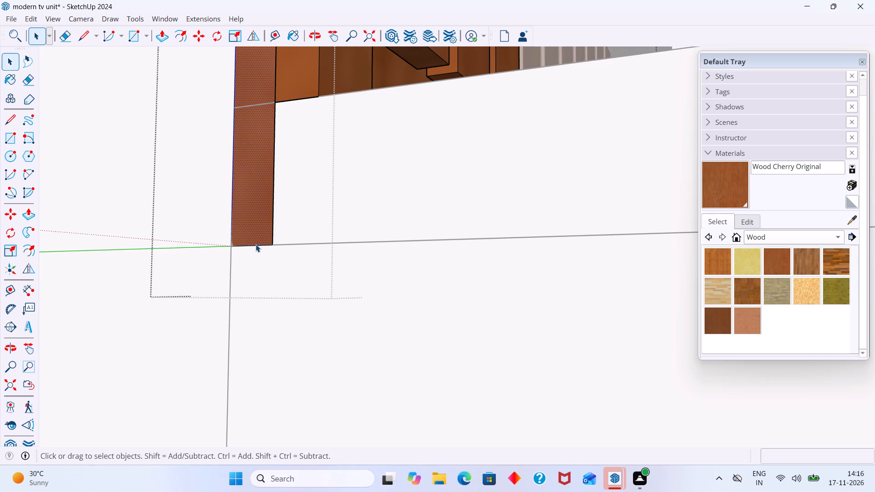
key(s)
click(253, 245)
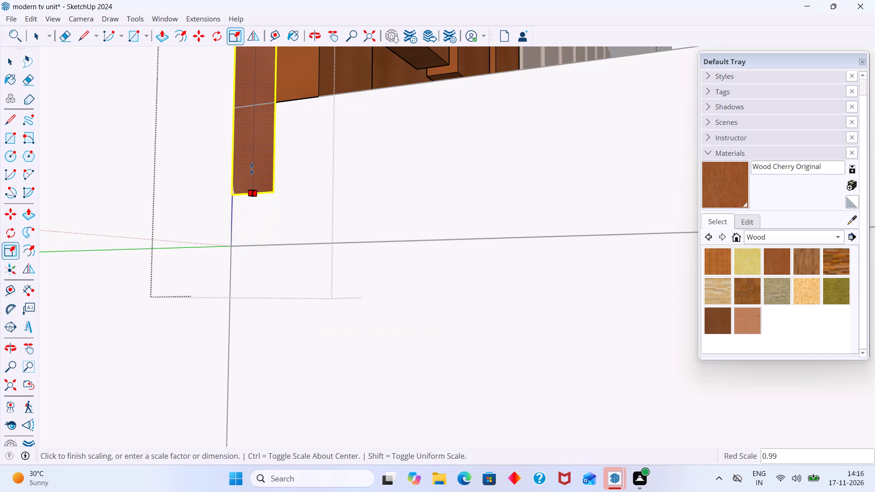
click(276, 104)
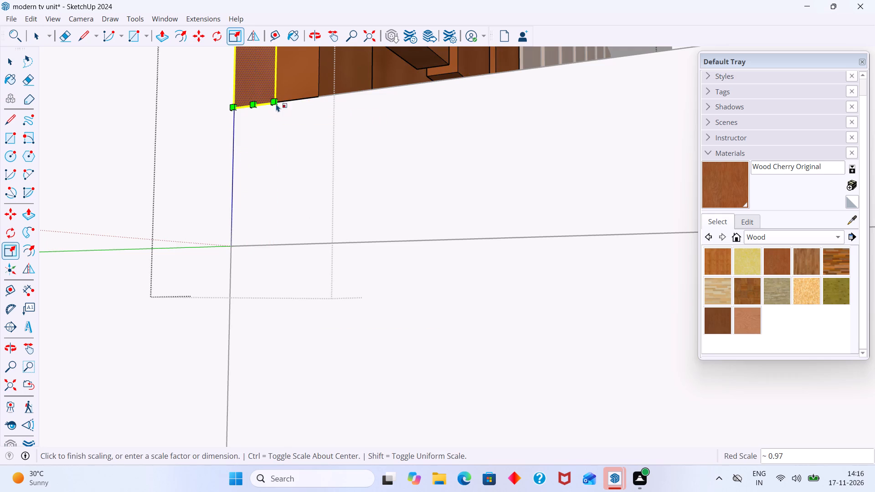
key(space)
scroll(175, 223, down, 20)
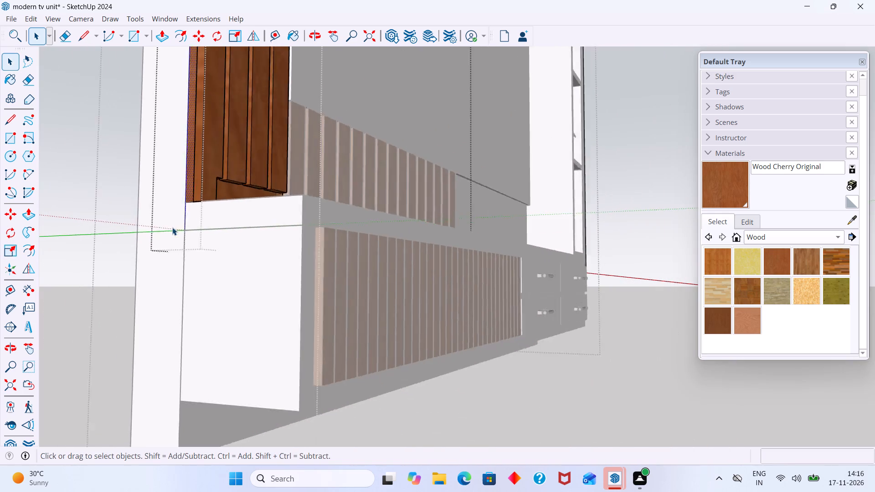
scroll(172, 227, down, 6)
click(552, 401)
scroll(508, 385, down, 4)
middle_drag(494, 389, 350, 395)
scroll(355, 389, down, 4)
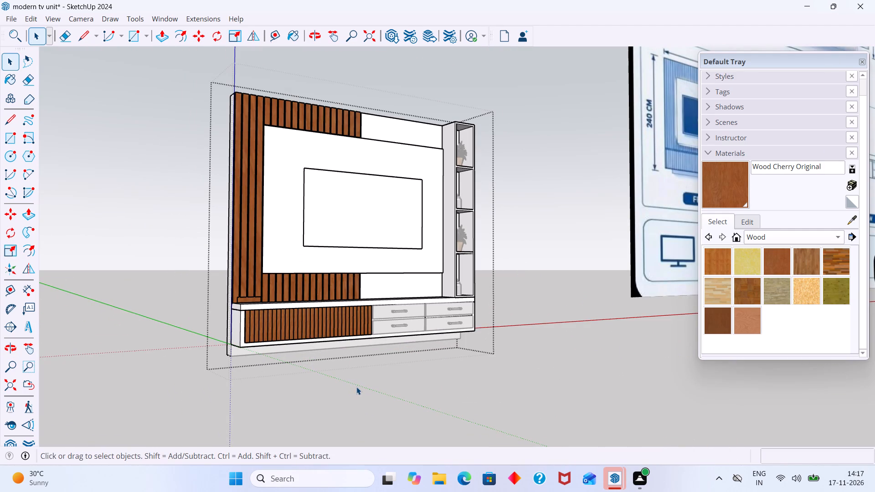
click(521, 193)
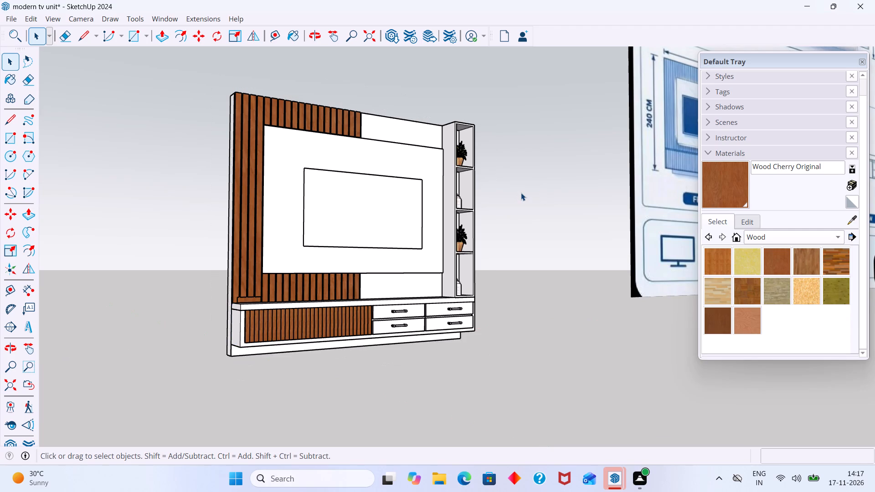
Examine the TV wall unit and its open shelf column from several angles.
middle_drag(482, 219, 382, 261)
scroll(455, 169, up, 4)
scroll(468, 87, up, 1)
middle_drag(456, 136, 437, 169)
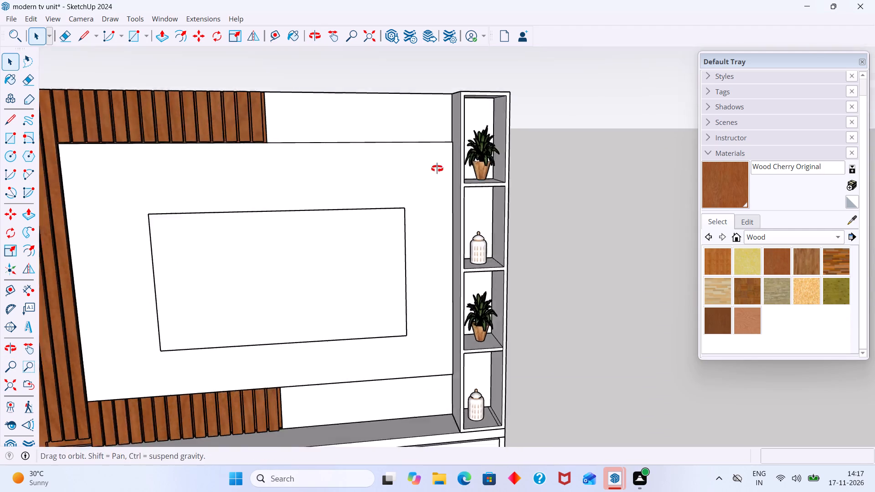
middle_drag(437, 169, 427, 189)
scroll(427, 189, up, 1)
scroll(433, 188, down, 5)
scroll(487, 142, up, 3)
middle_drag(450, 130, 434, 135)
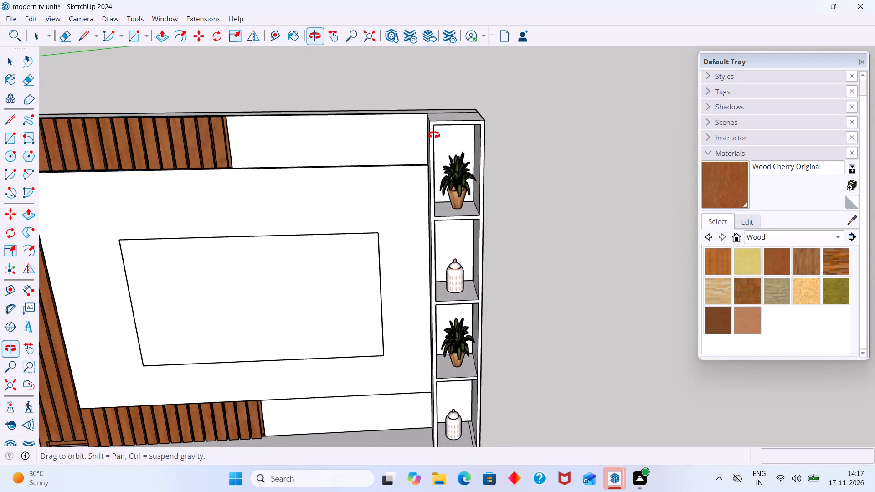
middle_drag(434, 135, 375, 160)
scroll(375, 160, up, 1)
scroll(426, 145, down, 4)
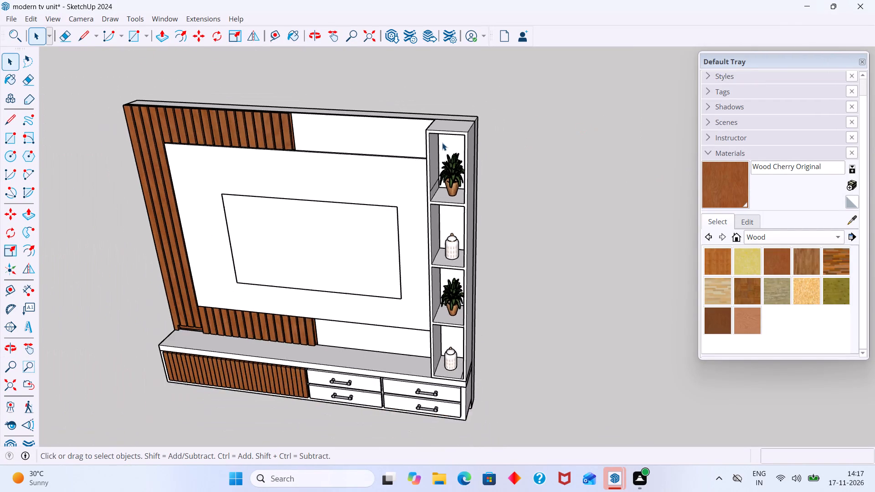
scroll(442, 143, up, 4)
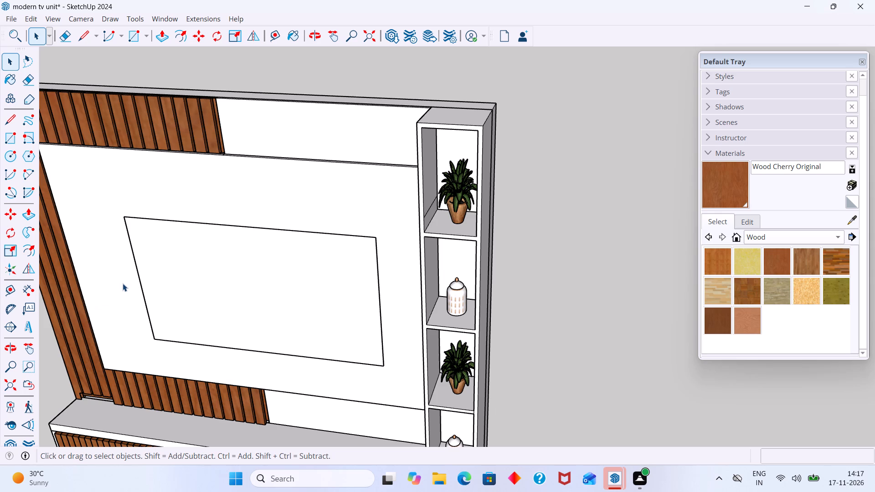
scroll(122, 285, down, 5)
middle_drag(179, 318, 210, 241)
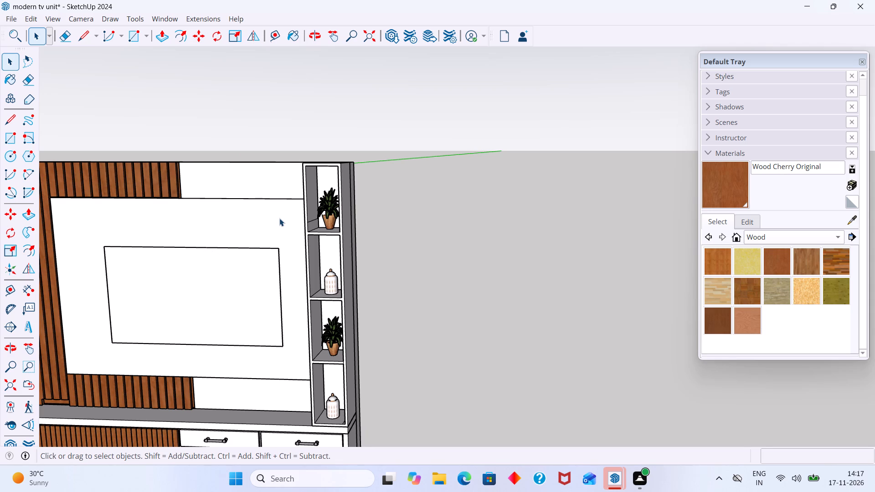
scroll(279, 218, down, 7)
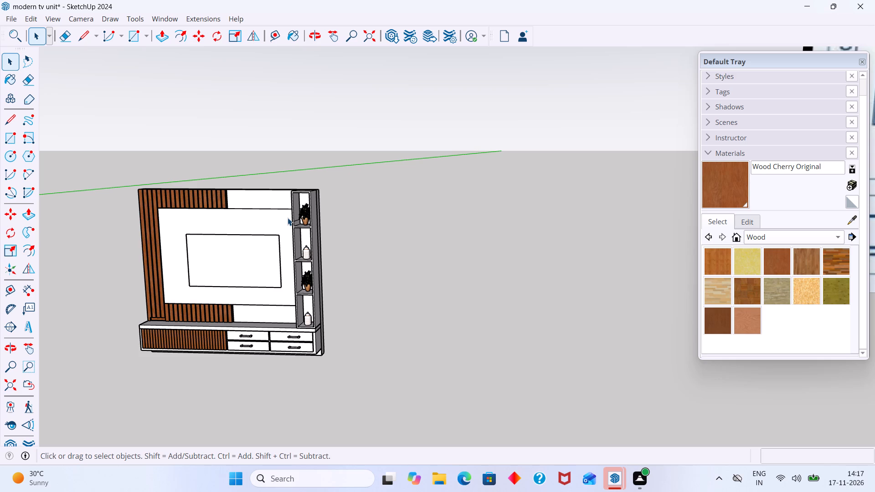
Paint the frame and shelves of the open shelf column with Wood Cherry Original, inside its group.
scroll(215, 238, up, 5)
middle_drag(289, 231, 482, 287)
scroll(398, 288, up, 2)
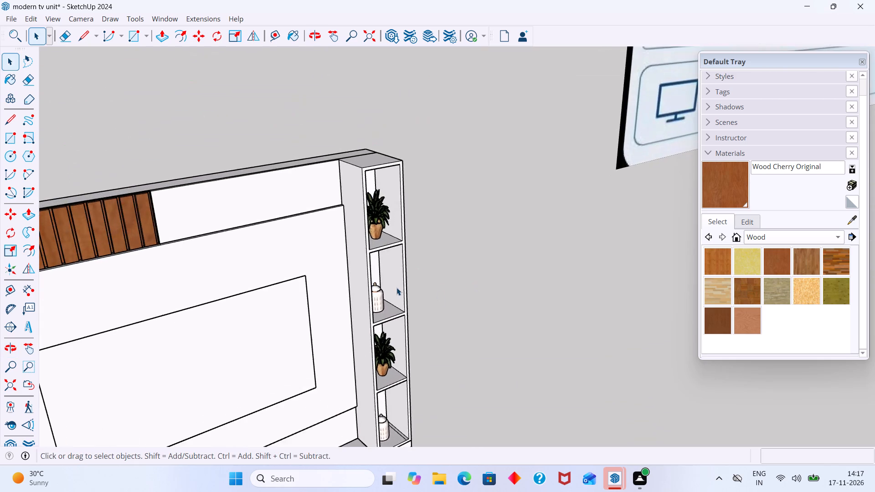
scroll(396, 287, up, 4)
click(362, 255)
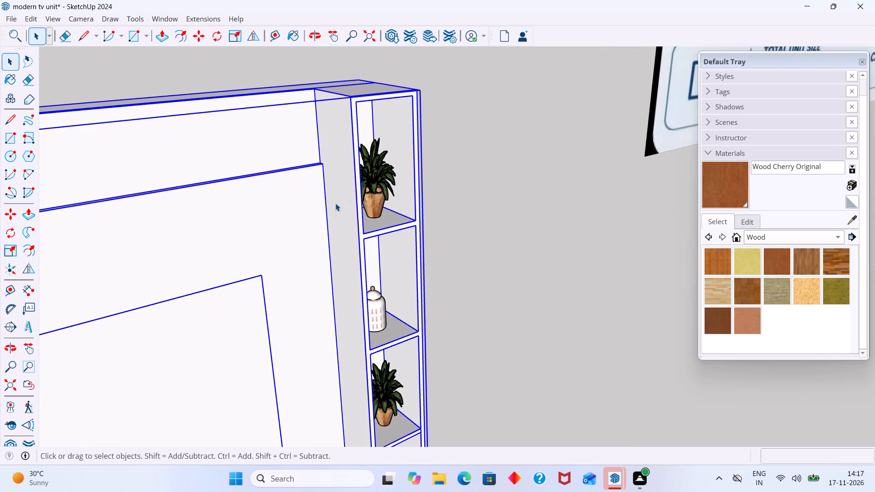
double_click(356, 191)
click(361, 190)
double_click(357, 193)
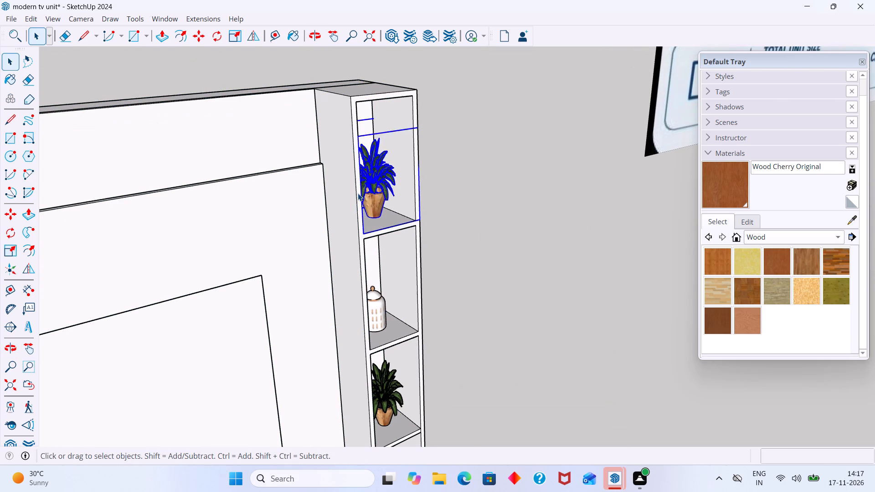
click(357, 204)
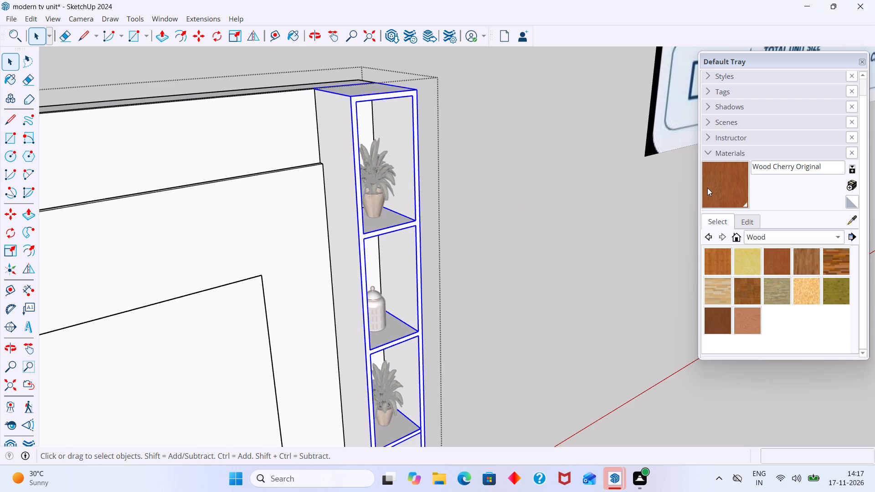
click(707, 188)
click(356, 90)
Paint the back faces of the four shelf niches behind the plants and jars with Wood Cherry Original.
scroll(349, 132, up, 4)
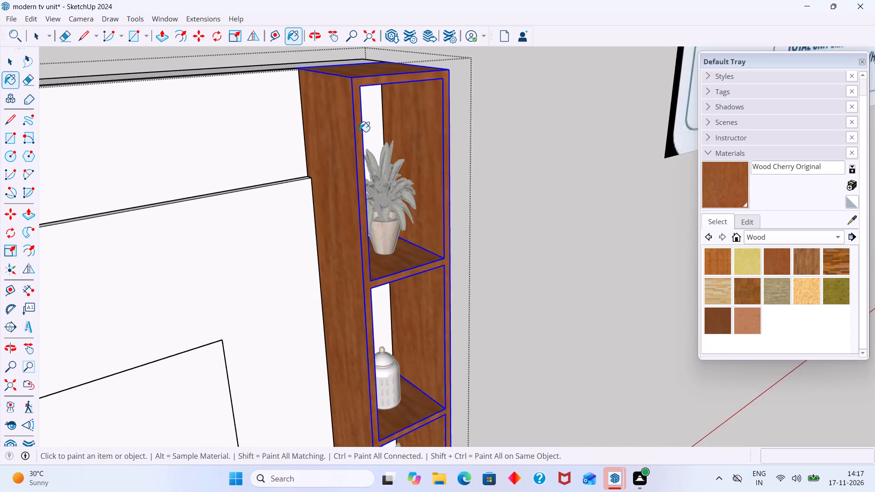
scroll(359, 132, down, 8)
middle_drag(430, 164, 95, 71)
middle_drag(328, 181, 429, 272)
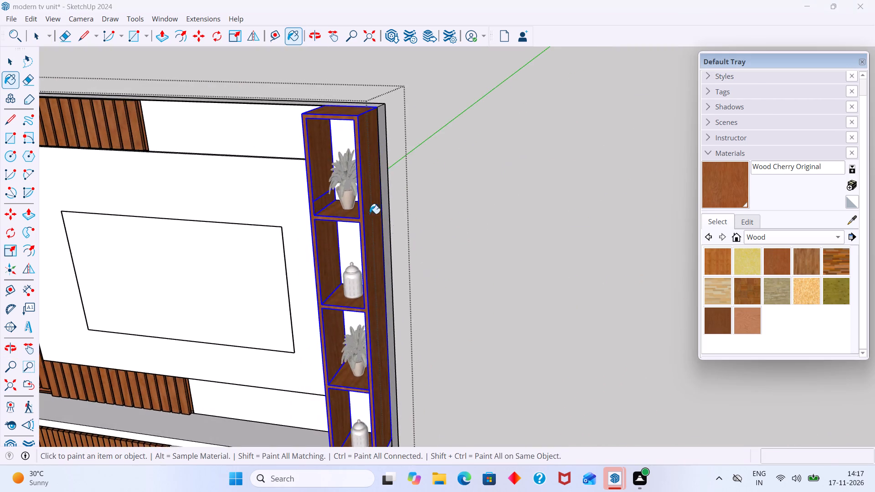
scroll(294, 140, up, 11)
click(421, 115)
scroll(416, 123, down, 4)
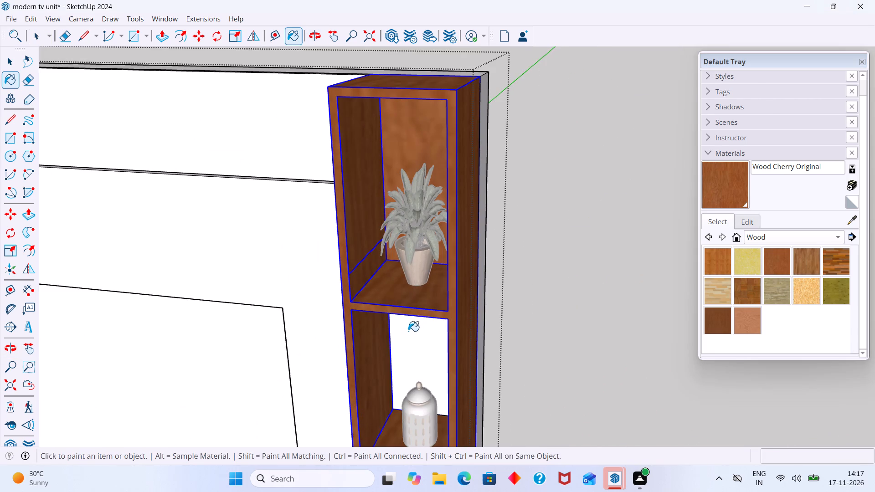
middle_drag(408, 328, 409, 258)
click(388, 346)
scroll(392, 333, down, 8)
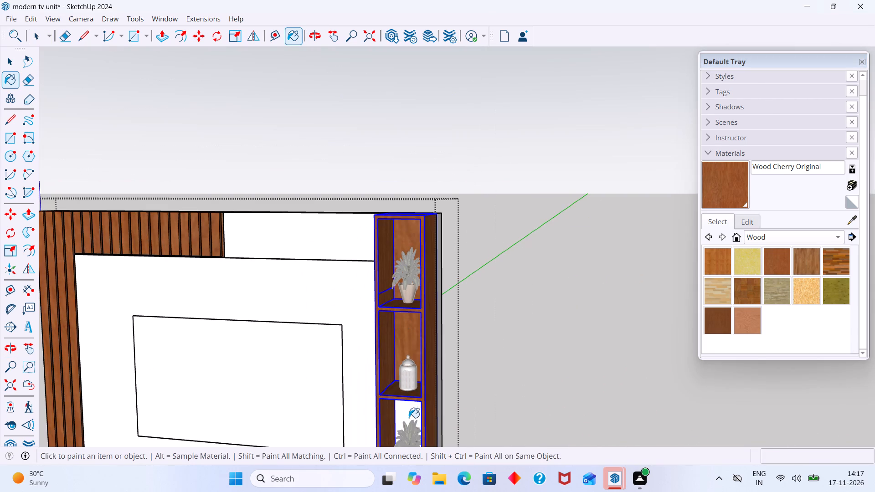
scroll(409, 418, up, 7)
click(409, 418)
shift+middle_drag(407, 406, 395, 233)
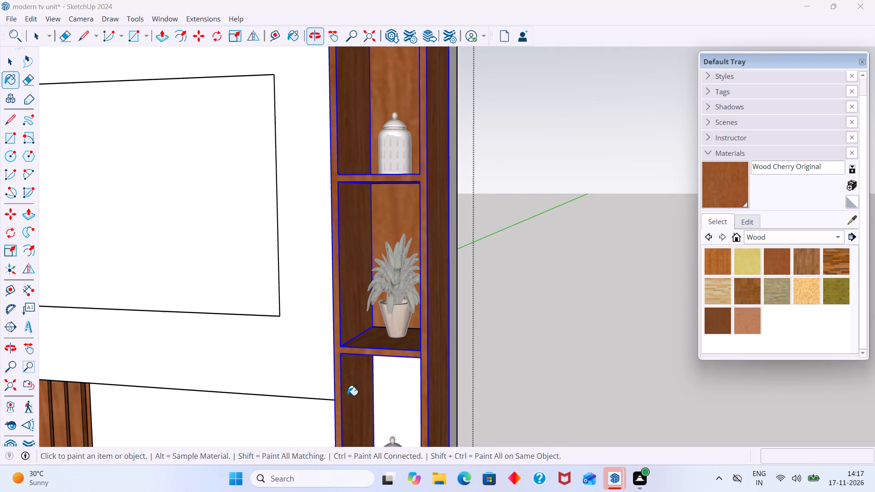
click(380, 389)
scroll(381, 387, down, 3)
middle_drag(382, 376, 407, 199)
scroll(420, 271, up, 1)
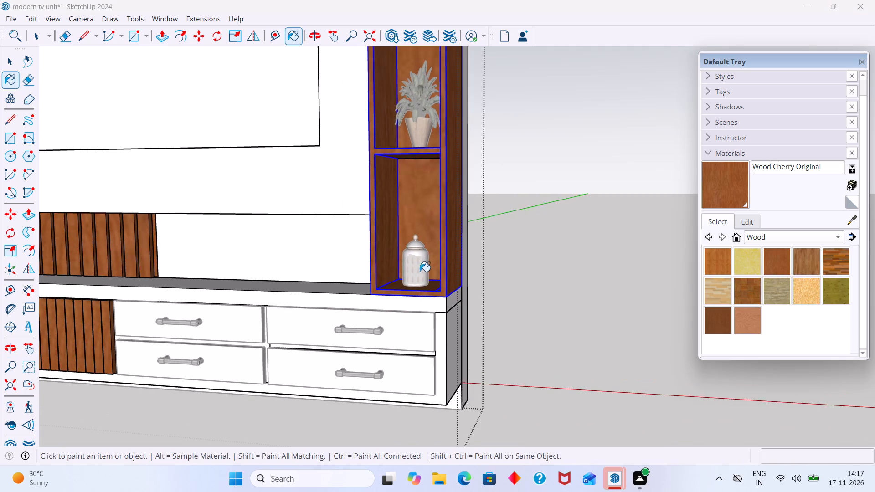
scroll(286, 389, down, 10)
key(space)
click(448, 236)
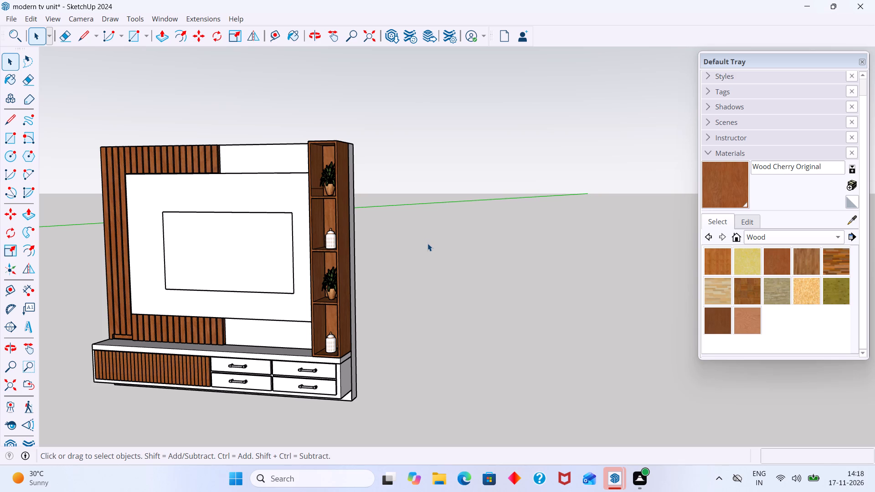
Examine the painted TV unit as a whole, with the reference image beside it.
scroll(436, 289, down, 4)
middle_drag(426, 313, 480, 318)
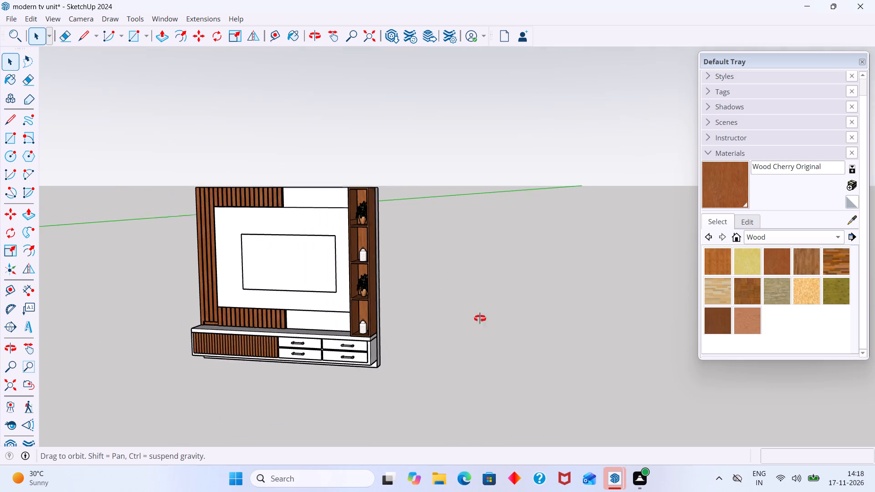
middle_drag(480, 318, 497, 315)
scroll(496, 310, down, 4)
middle_drag(429, 307, 148, 308)
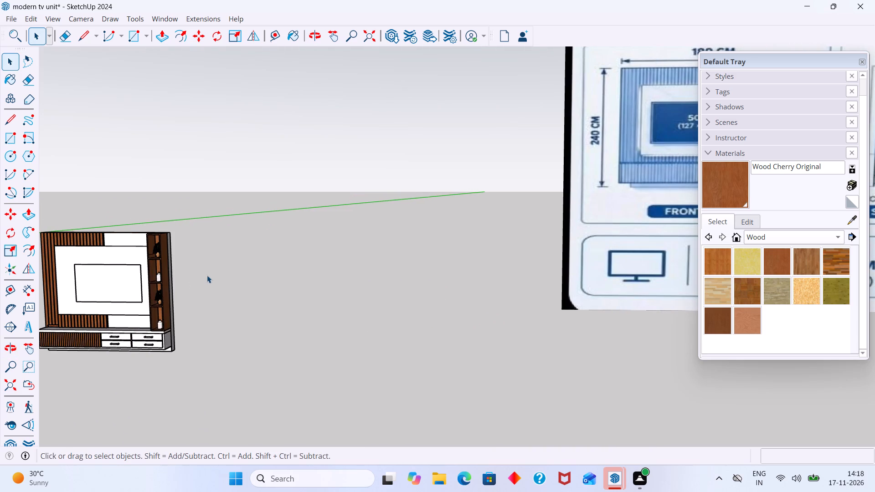
scroll(212, 275, down, 5)
middle_drag(217, 281, 303, 286)
scroll(186, 277, up, 5)
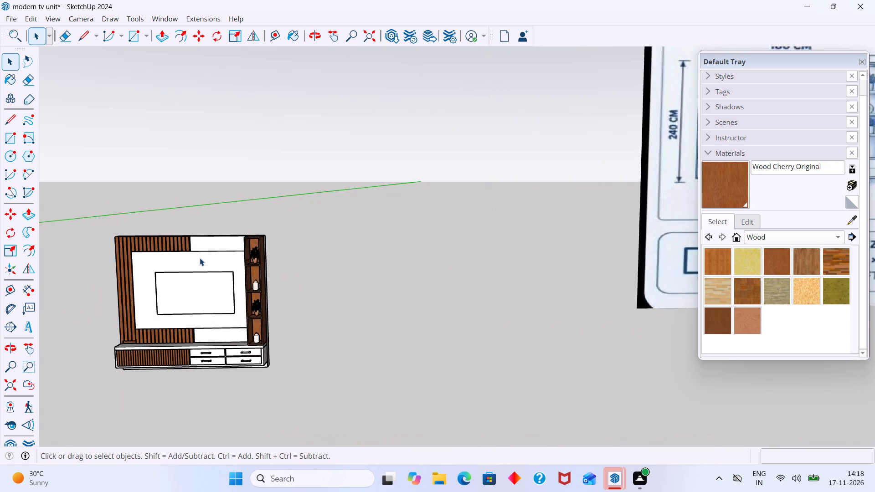
scroll(200, 258, up, 11)
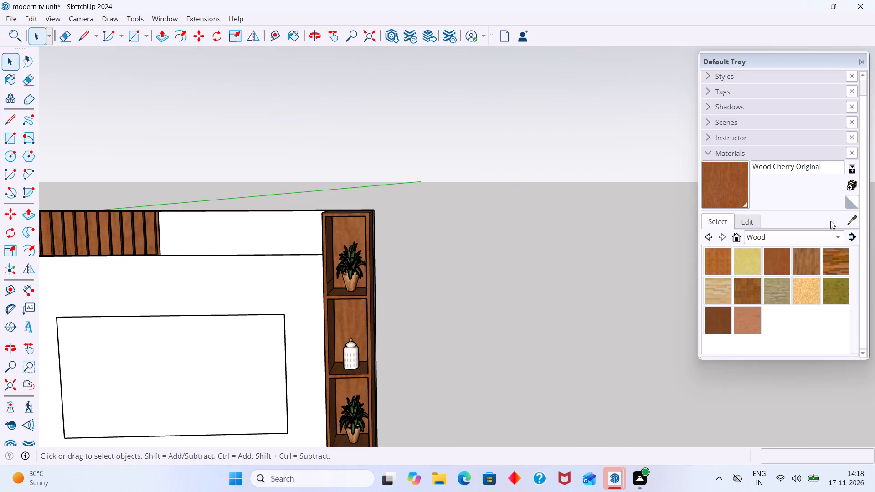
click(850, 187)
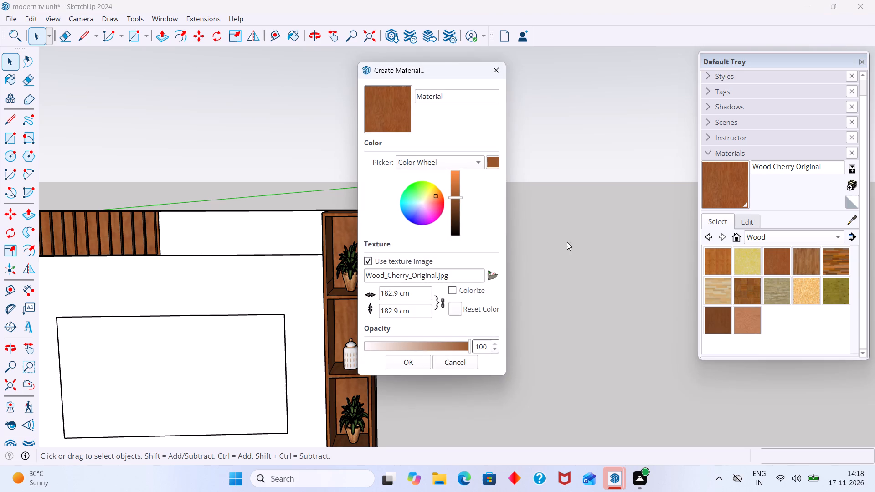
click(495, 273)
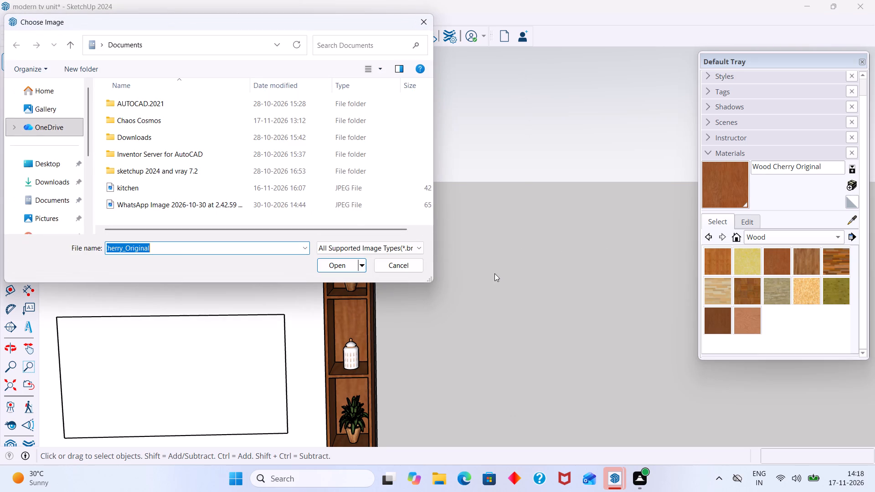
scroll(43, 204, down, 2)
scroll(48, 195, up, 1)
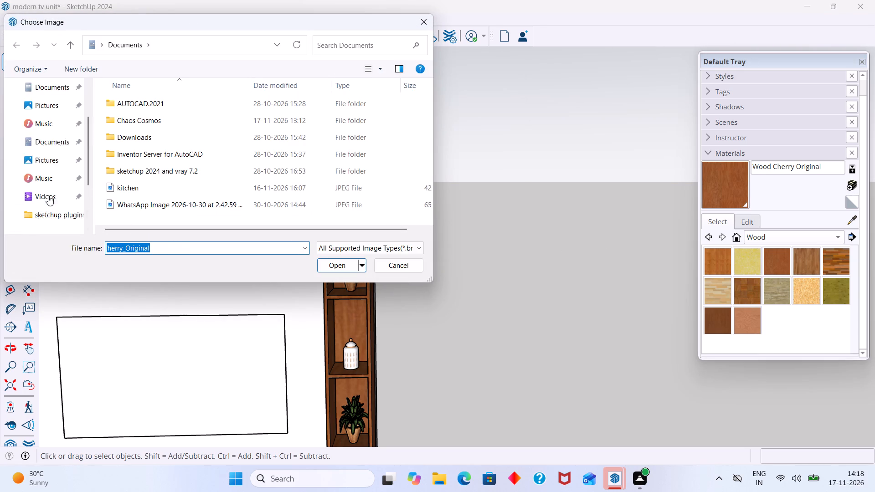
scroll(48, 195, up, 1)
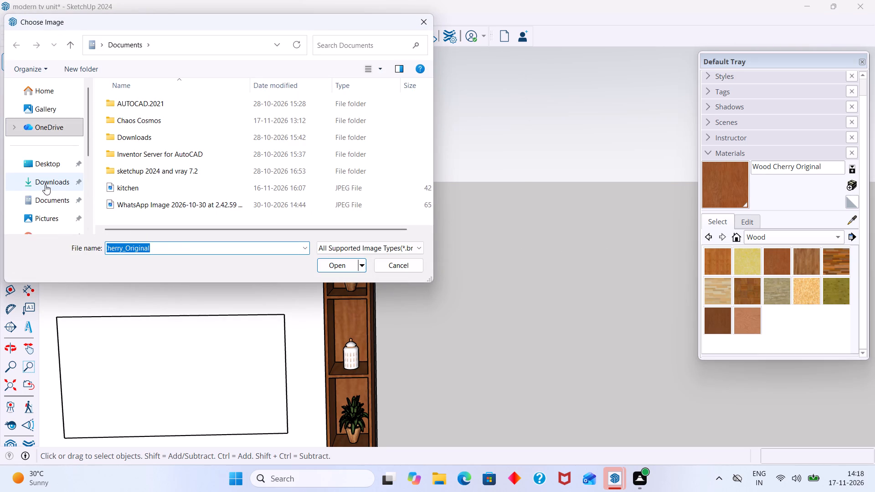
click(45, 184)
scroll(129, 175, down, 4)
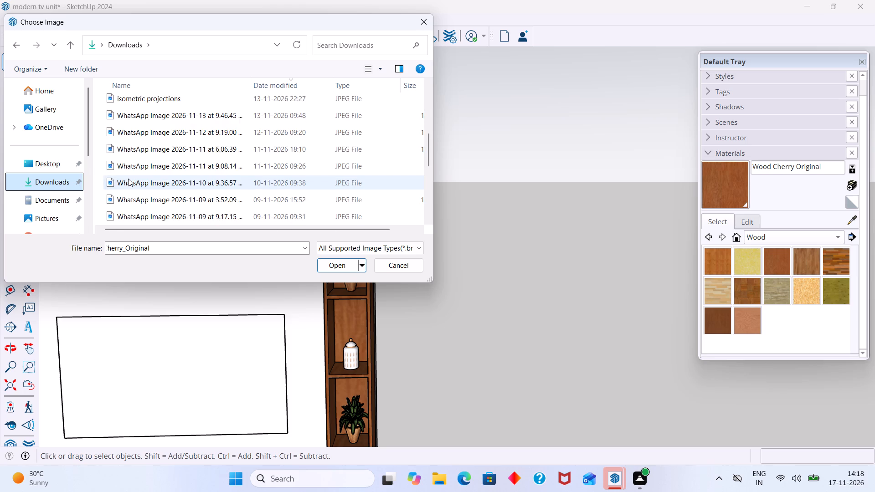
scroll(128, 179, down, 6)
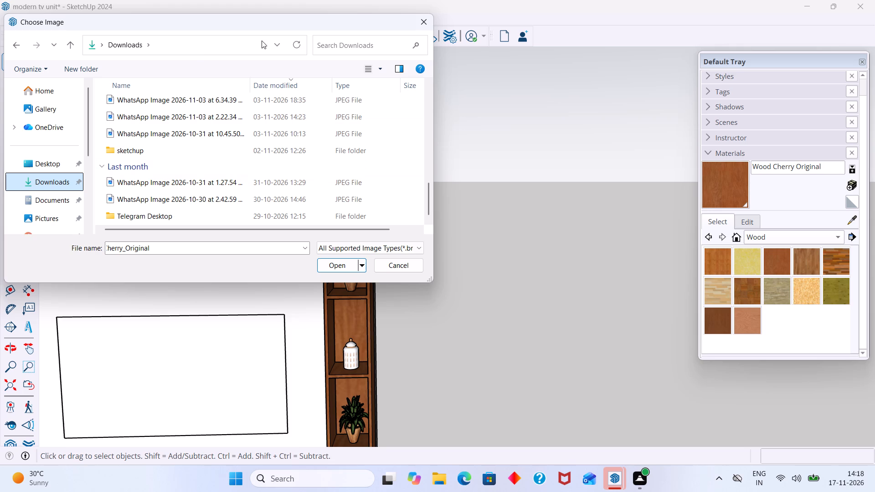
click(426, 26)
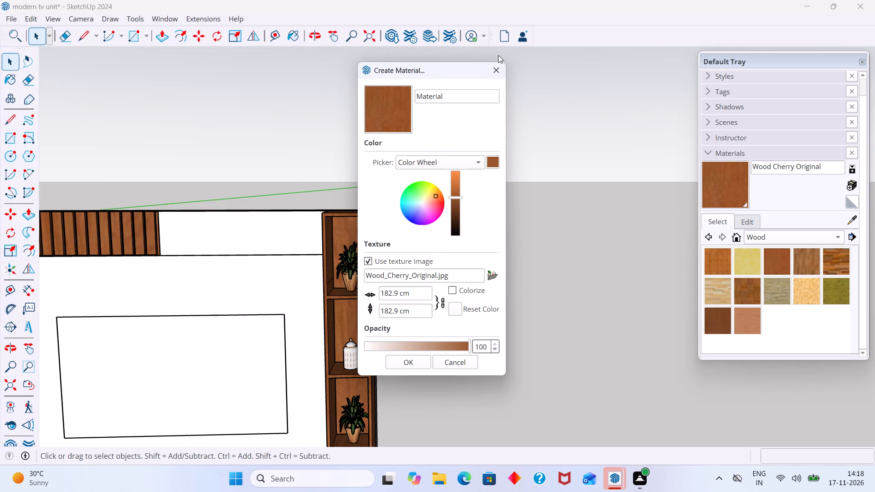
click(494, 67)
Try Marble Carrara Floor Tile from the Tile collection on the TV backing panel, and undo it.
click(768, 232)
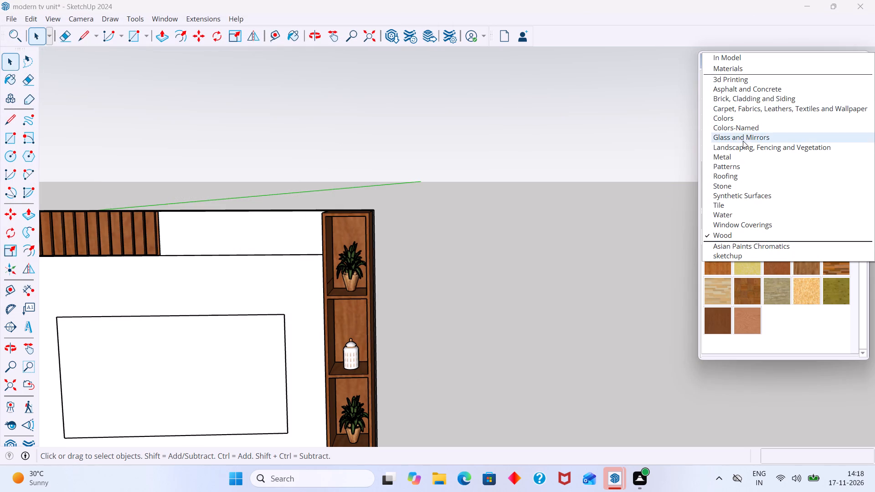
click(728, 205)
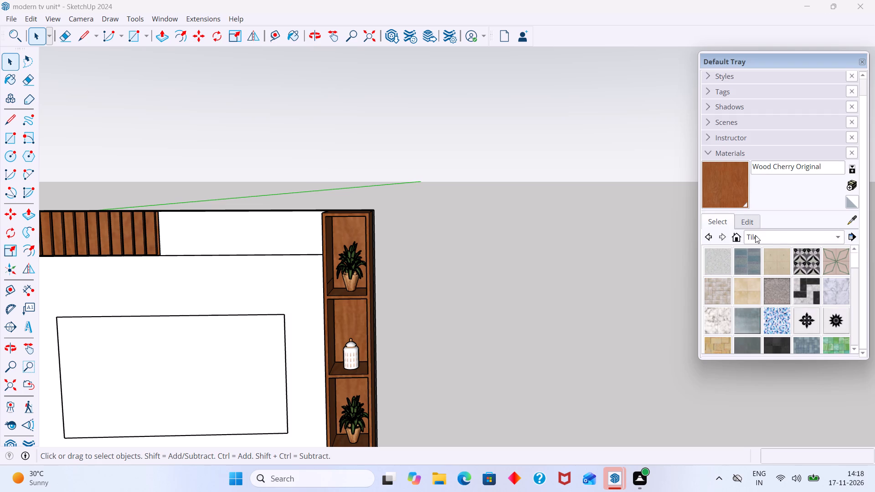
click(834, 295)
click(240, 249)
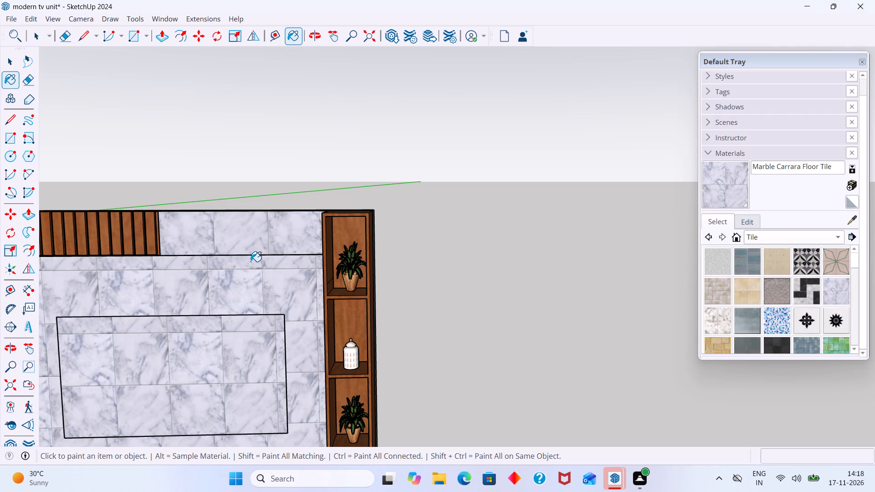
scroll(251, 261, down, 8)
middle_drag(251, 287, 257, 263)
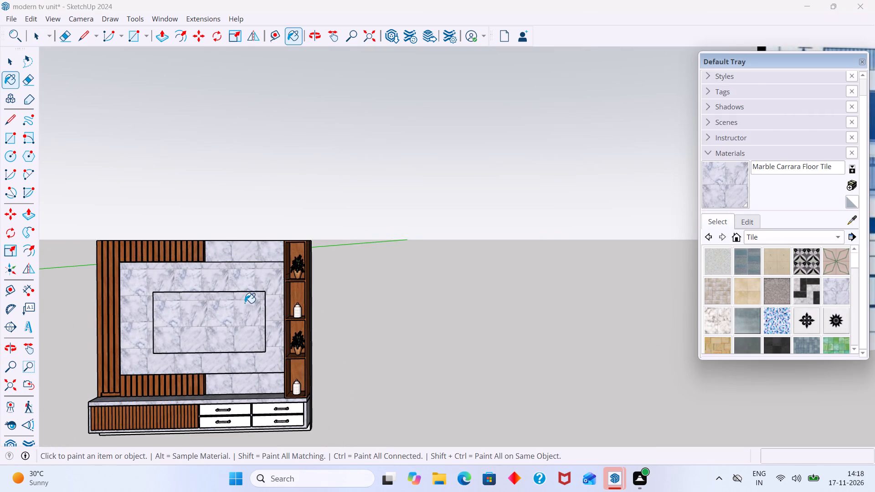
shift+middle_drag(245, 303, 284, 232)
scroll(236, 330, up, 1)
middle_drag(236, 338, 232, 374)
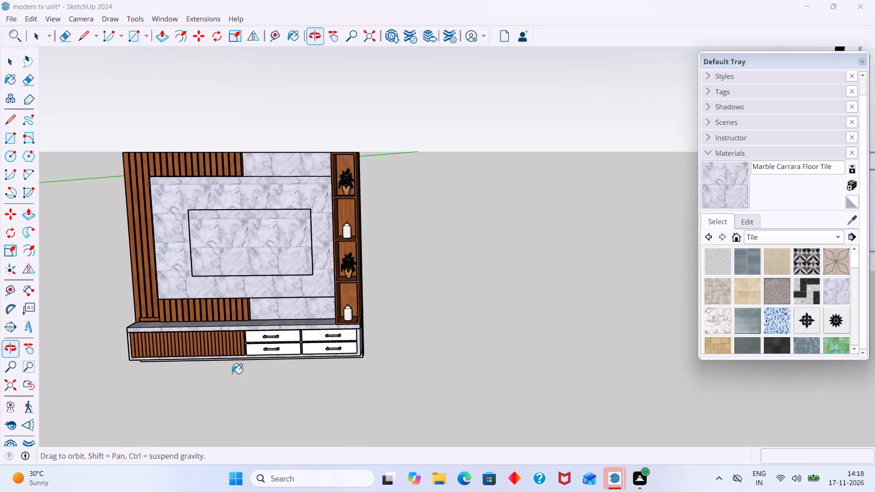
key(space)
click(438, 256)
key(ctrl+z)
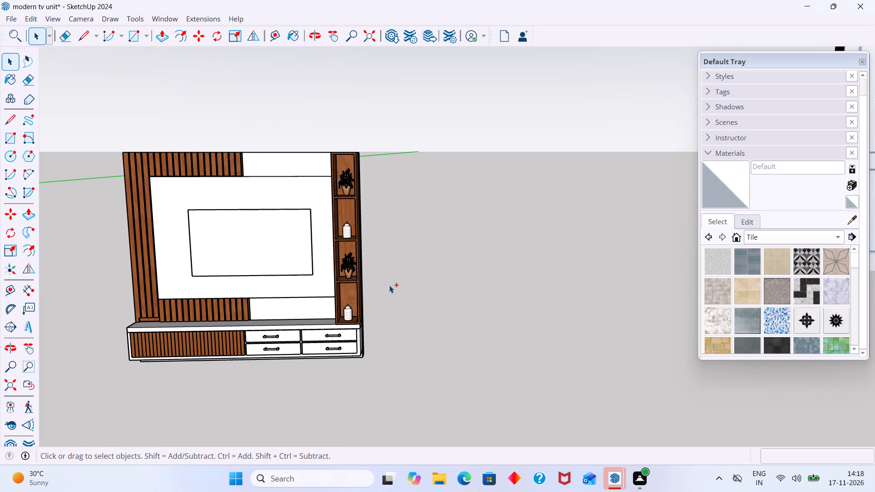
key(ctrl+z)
Sample Wood Cherry Original from the slats and paint the console's top slab and cabinet frame with it.
scroll(258, 321, up, 10)
click(252, 330)
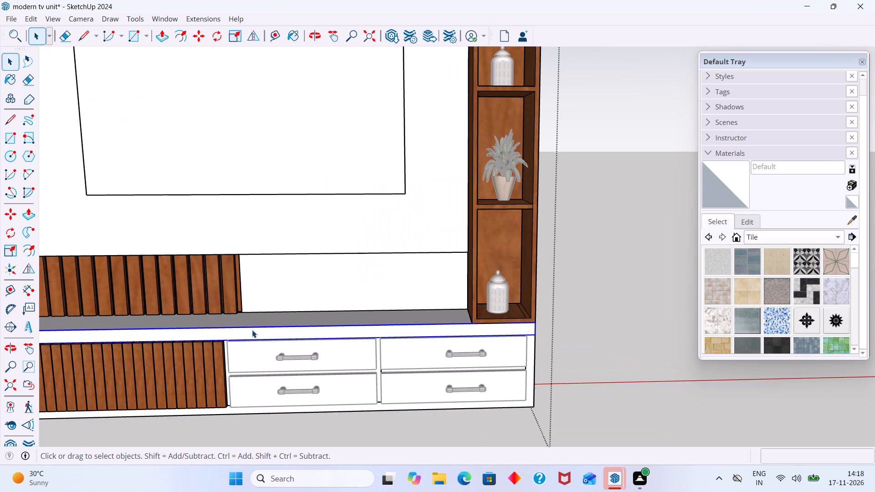
click(855, 219)
click(230, 279)
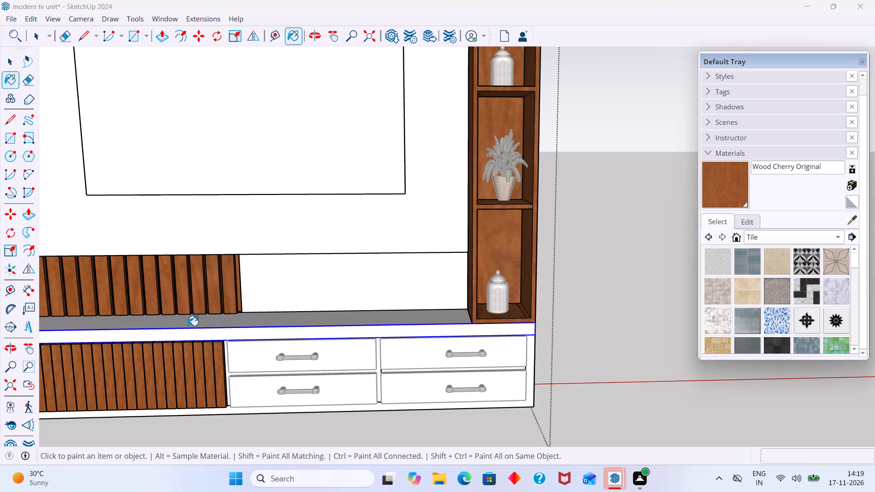
click(188, 326)
scroll(191, 323, down, 7)
middle_drag(171, 395, 209, 339)
scroll(181, 385, up, 5)
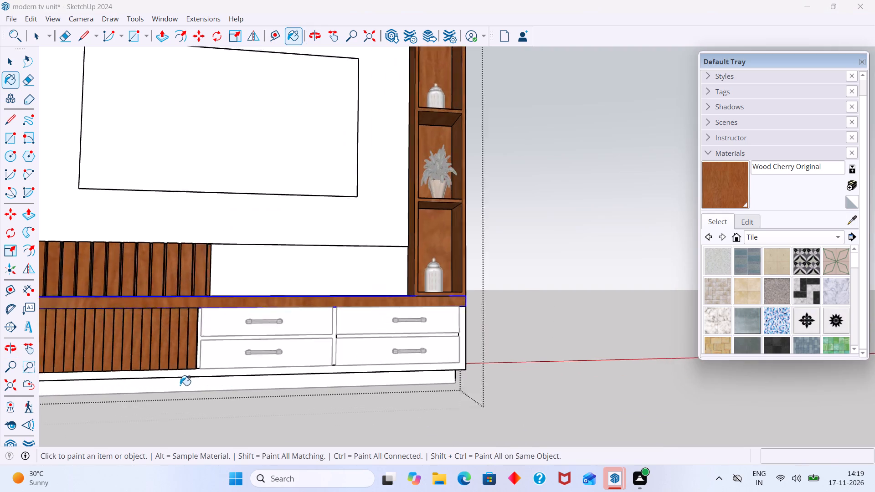
scroll(180, 385, up, 2)
click(187, 371)
middle_drag(195, 385, 259, 312)
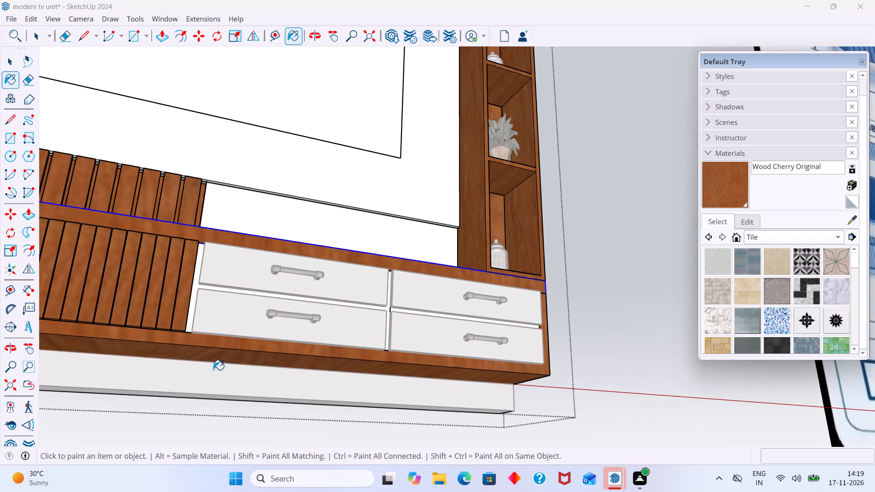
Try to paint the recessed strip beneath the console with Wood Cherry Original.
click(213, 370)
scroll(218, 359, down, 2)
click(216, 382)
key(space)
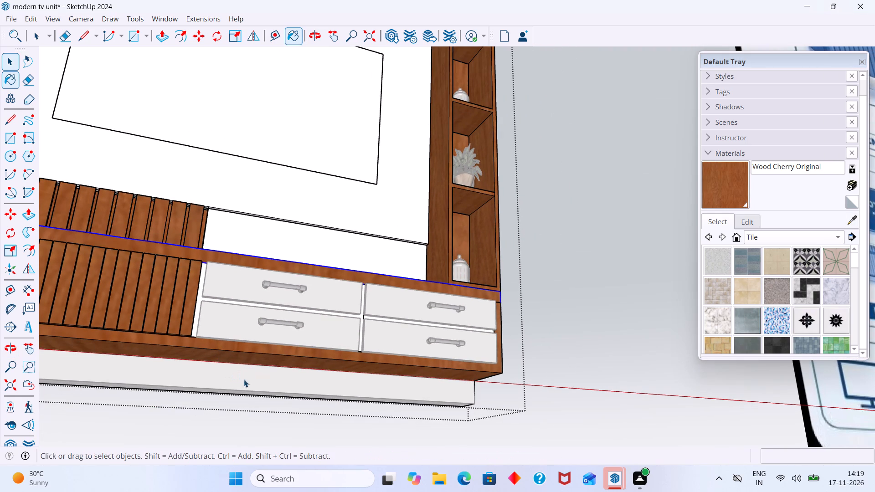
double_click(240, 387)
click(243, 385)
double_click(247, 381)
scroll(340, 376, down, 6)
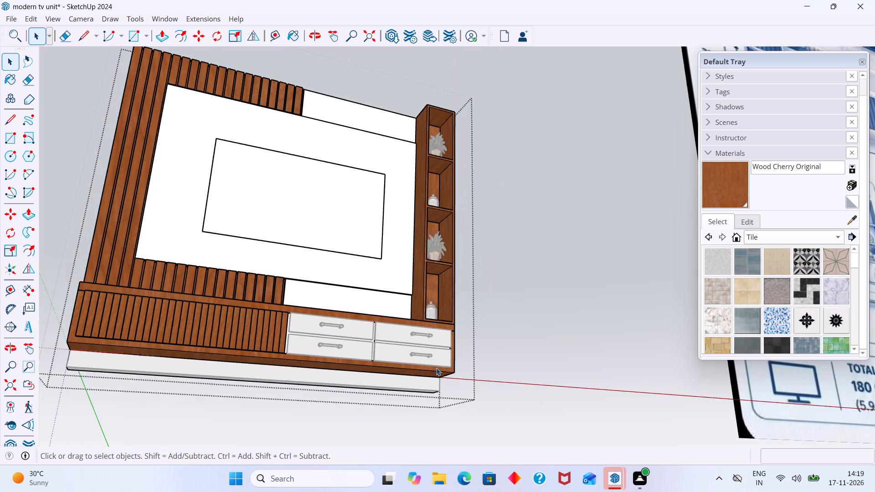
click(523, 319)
Paint the left side edge and underside of the backing panel with Wood Cherry Original, inside its group.
scroll(441, 369, down, 5)
middle_drag(334, 407, 525, 368)
scroll(270, 279, up, 5)
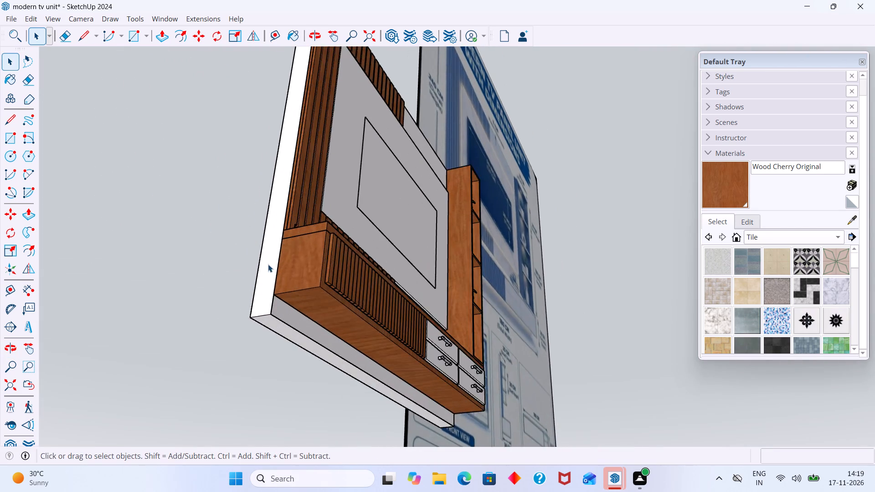
scroll(268, 264, up, 6)
click(271, 260)
double_click(271, 260)
click(276, 264)
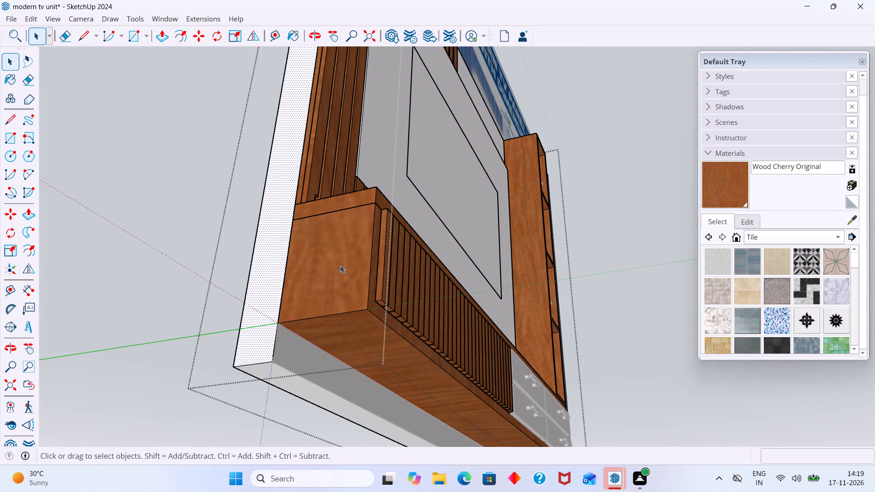
click(731, 187)
click(277, 273)
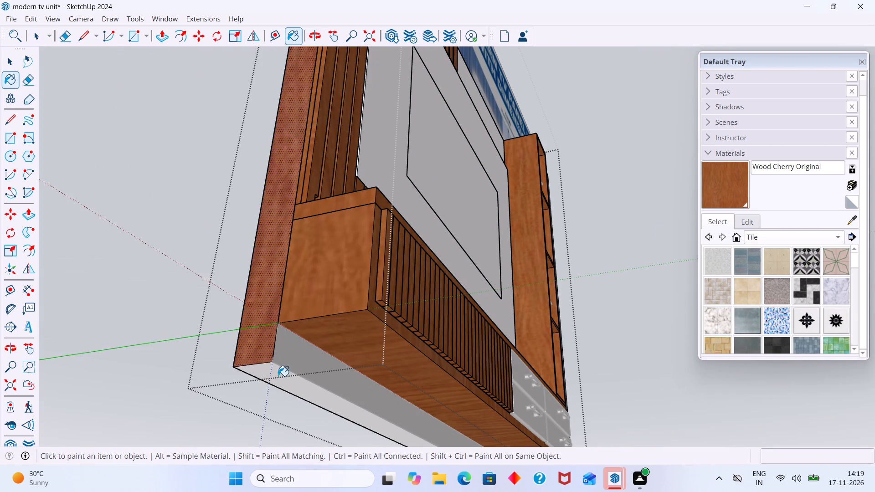
middle_drag(278, 376, 262, 286)
scroll(267, 307, up, 3)
click(304, 264)
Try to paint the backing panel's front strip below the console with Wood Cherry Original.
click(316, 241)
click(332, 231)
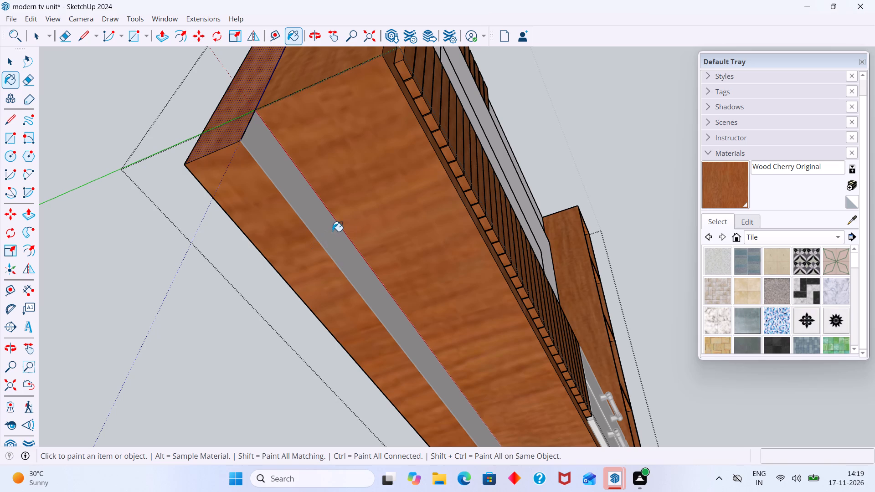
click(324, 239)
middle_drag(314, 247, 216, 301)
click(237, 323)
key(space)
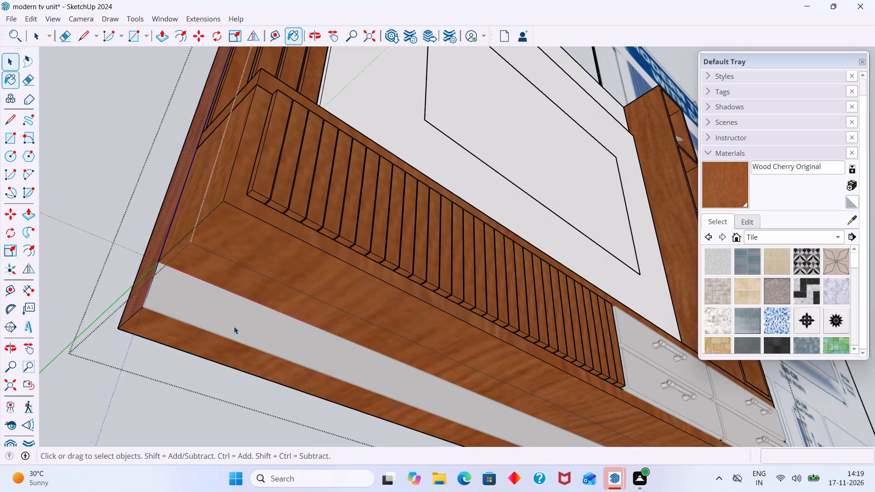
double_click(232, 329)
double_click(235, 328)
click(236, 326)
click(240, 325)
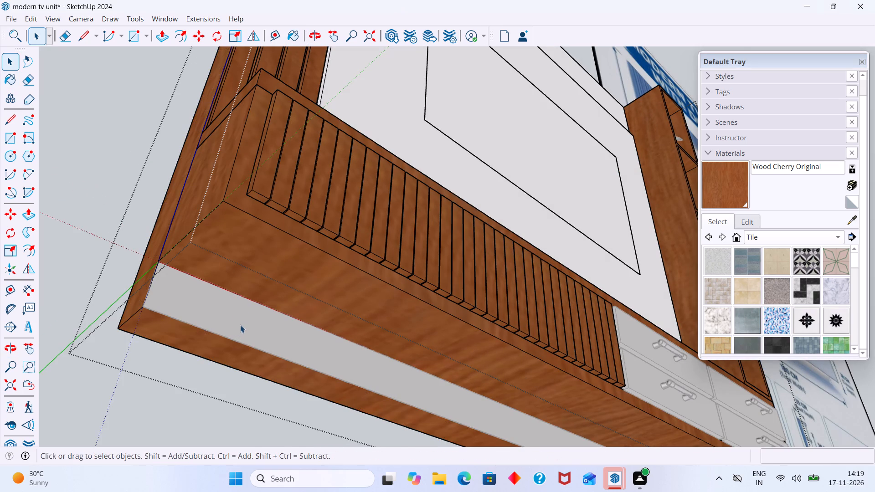
Leave the open group and paint the backing panel's front strip below the console with Wood Cherry Original.
scroll(238, 331, down, 6)
middle_drag(217, 326, 206, 327)
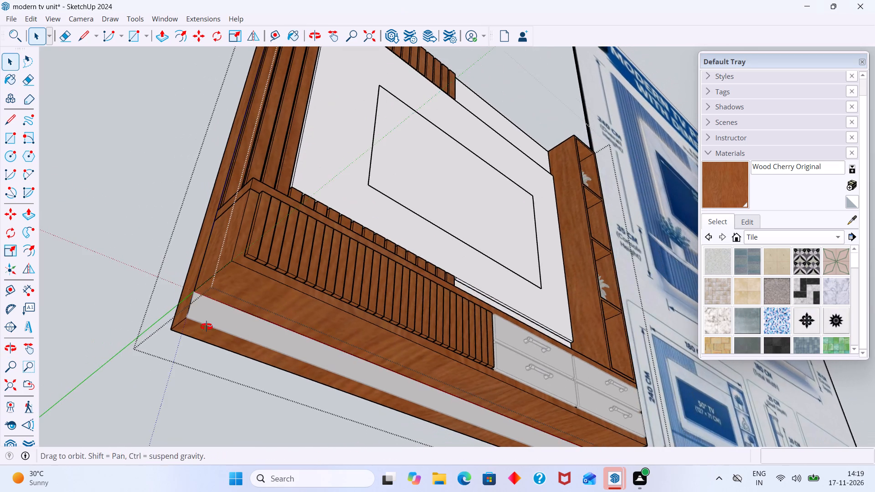
middle_drag(206, 327, 175, 337)
scroll(178, 337, up, 10)
middle_drag(183, 365, 287, 354)
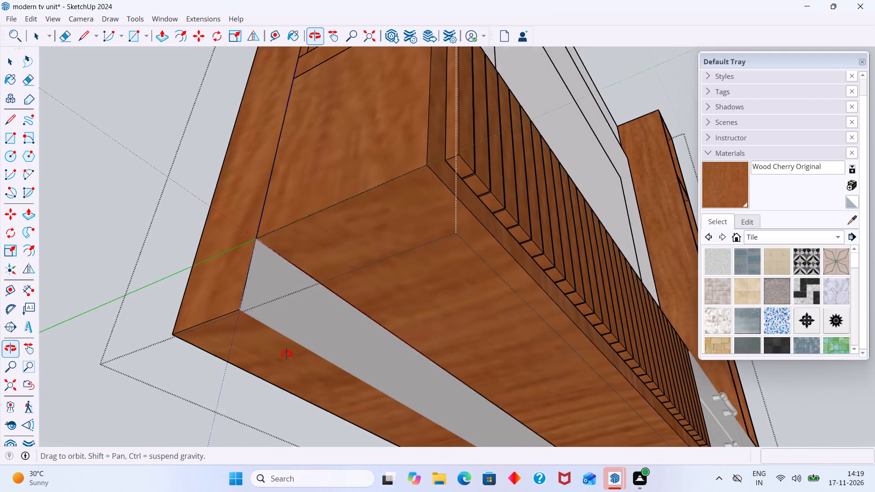
middle_drag(287, 354, 287, 354)
scroll(287, 354, up, 1)
scroll(267, 326, down, 20)
scroll(267, 326, down, 13)
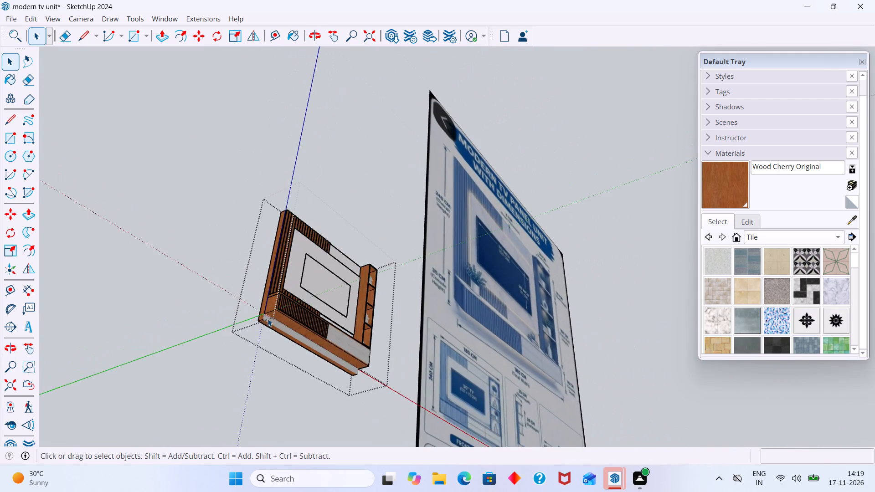
scroll(268, 318, down, 11)
click(392, 161)
middle_drag(268, 348, 211, 327)
scroll(290, 335, up, 5)
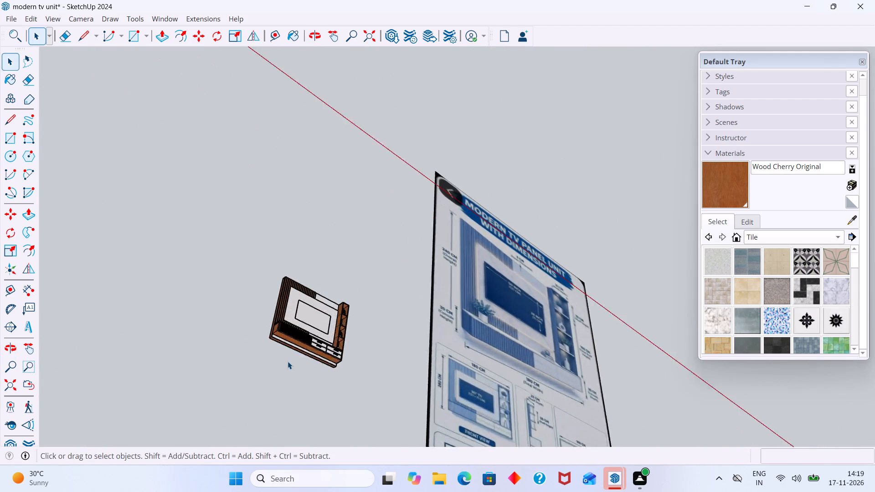
scroll(288, 361, up, 20)
scroll(288, 361, up, 4)
double_click(328, 285)
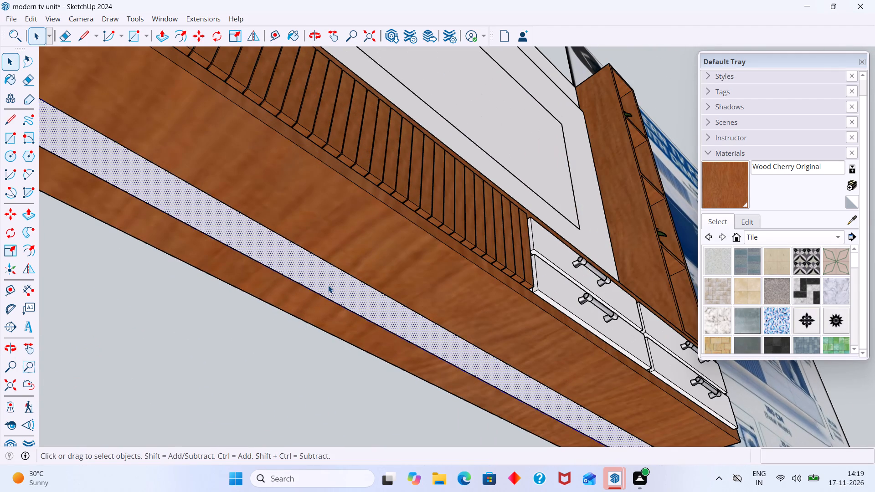
click(711, 185)
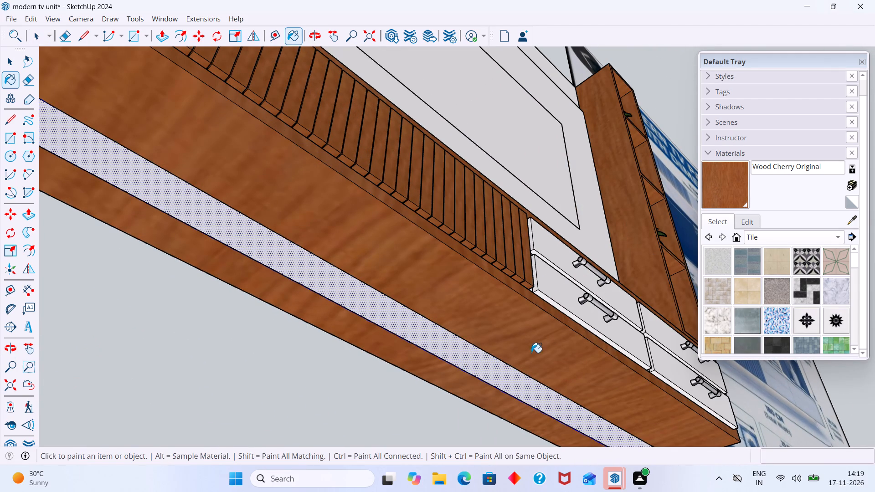
click(486, 369)
scroll(486, 369, down, 9)
scroll(437, 424, down, 2)
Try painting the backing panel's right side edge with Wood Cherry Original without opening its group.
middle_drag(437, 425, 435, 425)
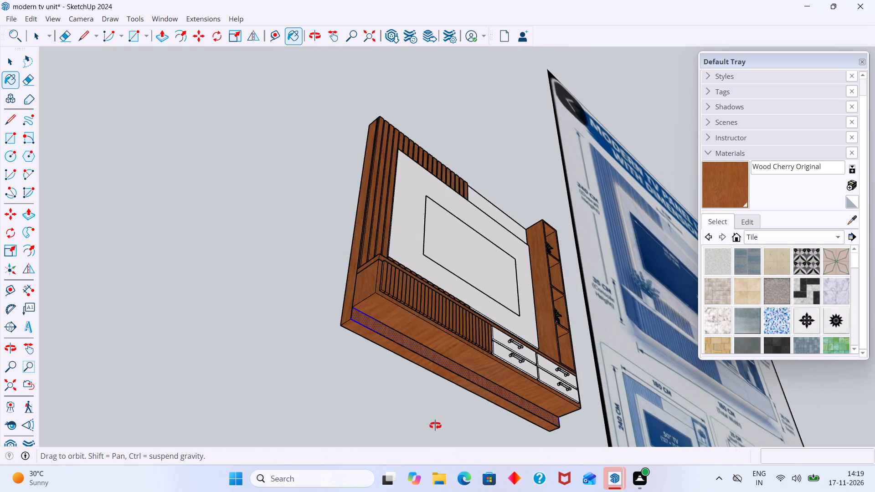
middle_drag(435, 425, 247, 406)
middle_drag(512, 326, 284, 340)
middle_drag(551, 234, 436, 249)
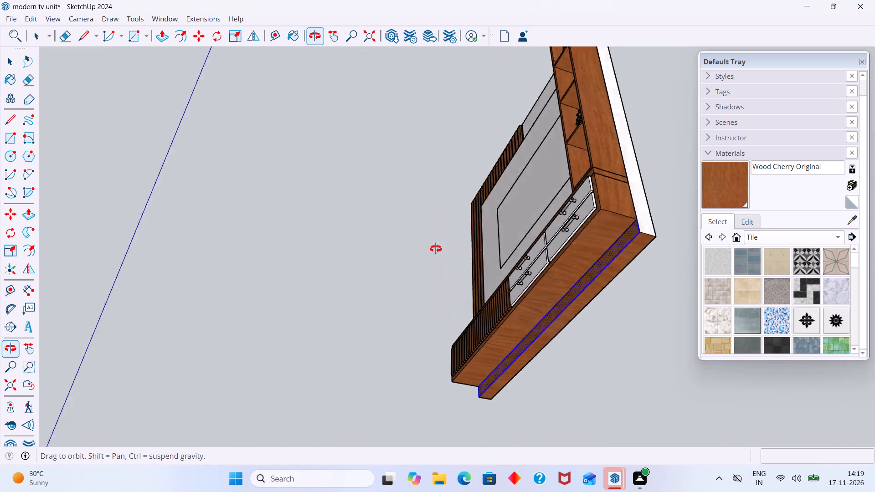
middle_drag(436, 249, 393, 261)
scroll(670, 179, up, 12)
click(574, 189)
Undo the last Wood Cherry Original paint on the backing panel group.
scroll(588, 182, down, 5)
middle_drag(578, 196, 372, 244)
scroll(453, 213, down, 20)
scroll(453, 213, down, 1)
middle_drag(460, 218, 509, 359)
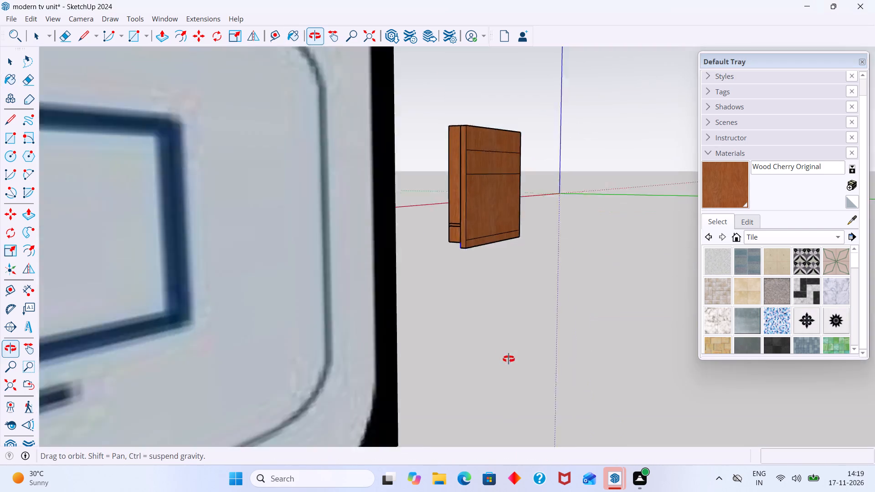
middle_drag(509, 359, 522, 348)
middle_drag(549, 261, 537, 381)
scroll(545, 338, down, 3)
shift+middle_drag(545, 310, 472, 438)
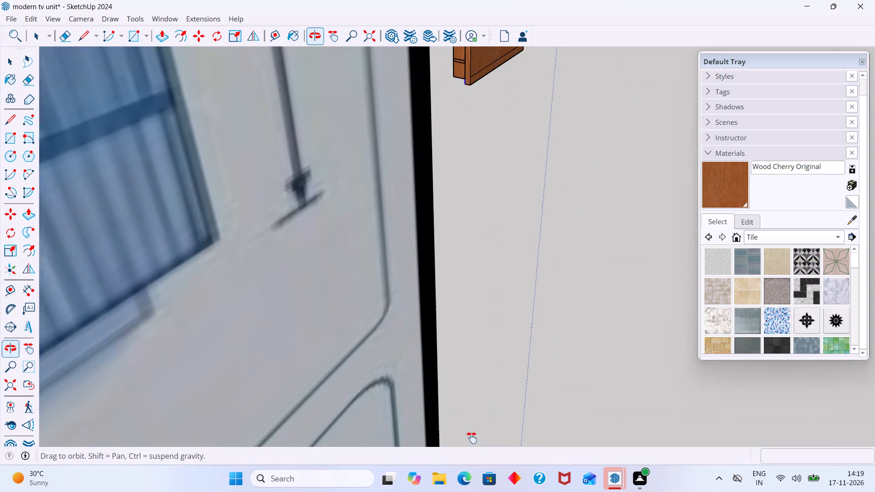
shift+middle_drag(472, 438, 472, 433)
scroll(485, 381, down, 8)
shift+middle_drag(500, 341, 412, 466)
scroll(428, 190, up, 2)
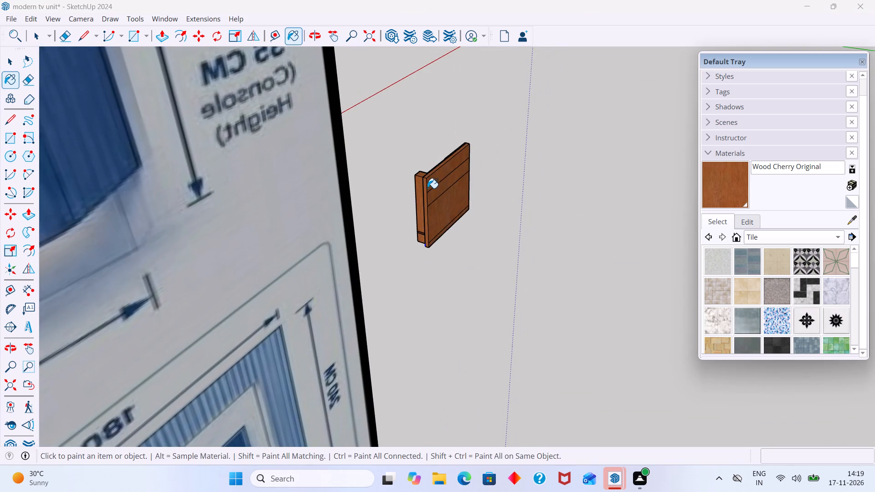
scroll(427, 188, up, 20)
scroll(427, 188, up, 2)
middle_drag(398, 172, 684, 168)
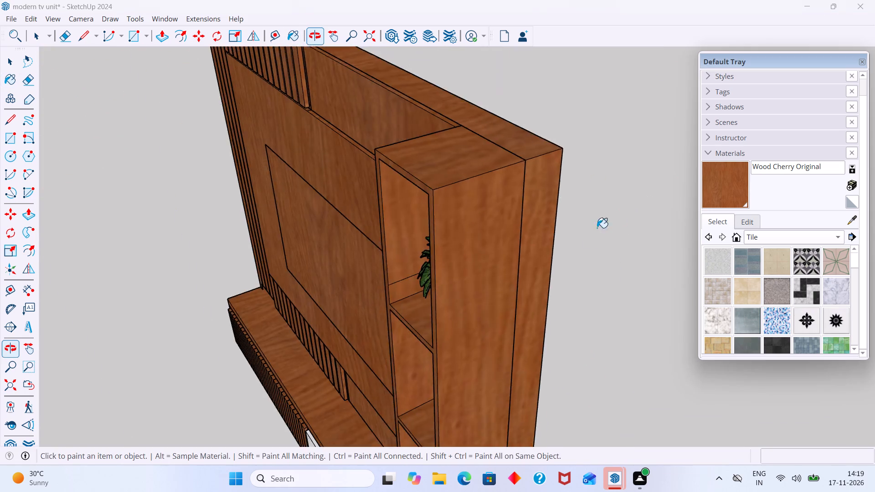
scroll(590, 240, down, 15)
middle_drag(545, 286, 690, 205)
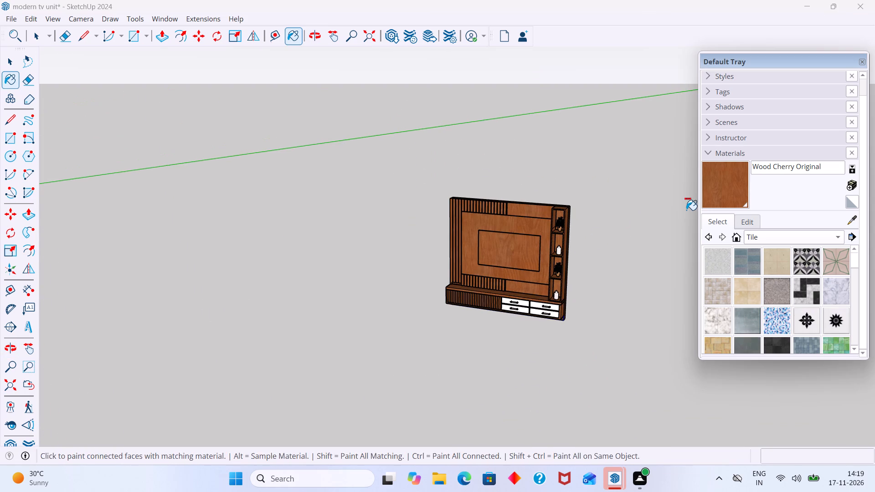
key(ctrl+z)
Paint the right side edge of the backing panel with Wood Cherry Original, inside its group.
scroll(524, 328, up, 12)
middle_drag(547, 323, 569, 197)
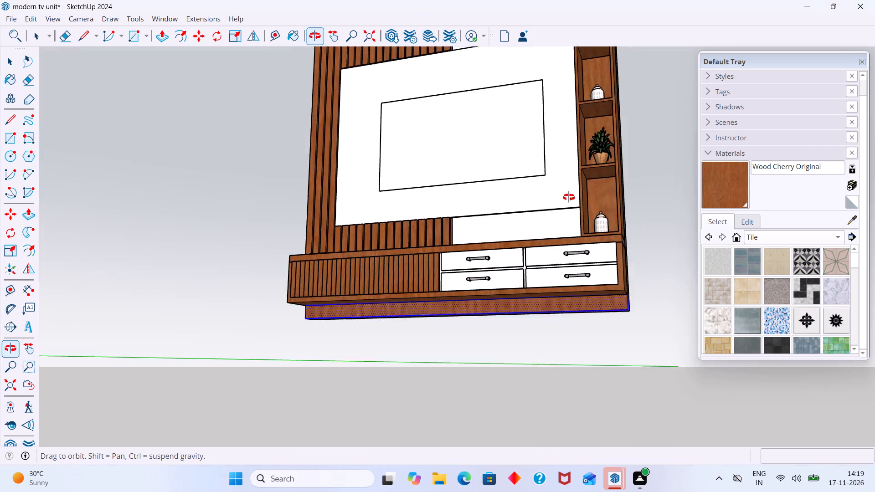
middle_drag(569, 197, 570, 189)
scroll(476, 376, up, 1)
middle_drag(475, 375, 161, 341)
key(space)
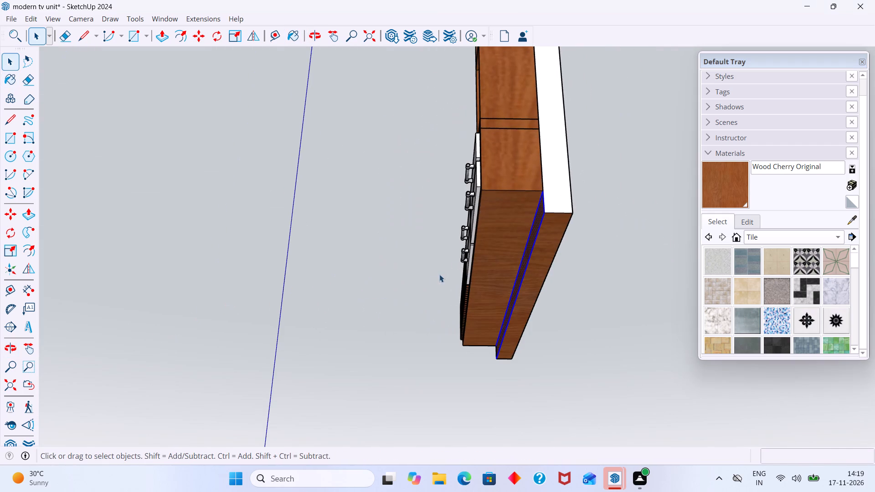
double_click(564, 201)
click(555, 190)
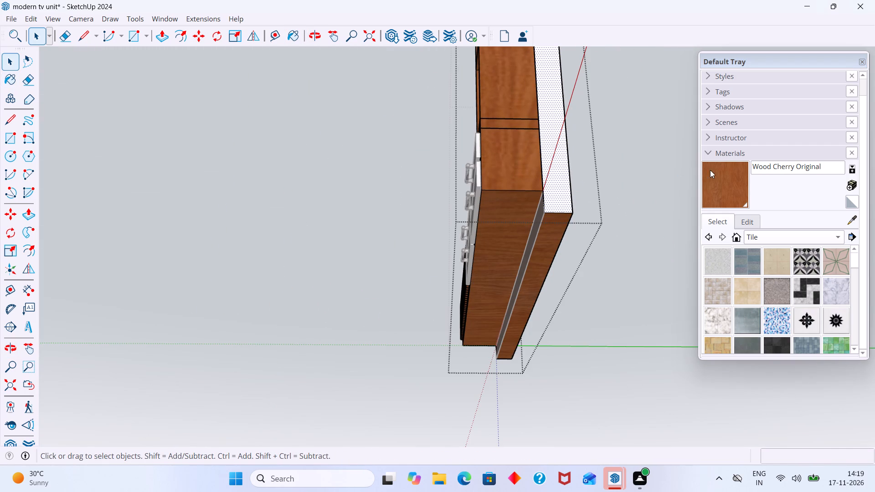
click(719, 172)
click(551, 196)
scroll(552, 196, down, 4)
middle_drag(555, 204, 382, 261)
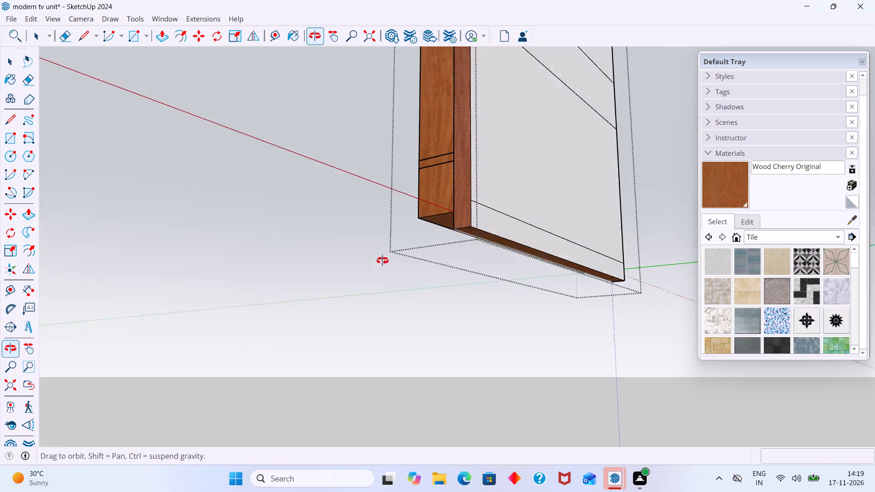
Paint the rear faces of the backing panel, including the bottom strip and upper sections, with Wood Cherry Original.
middle_drag(382, 261, 377, 262)
key(space)
double_click(510, 182)
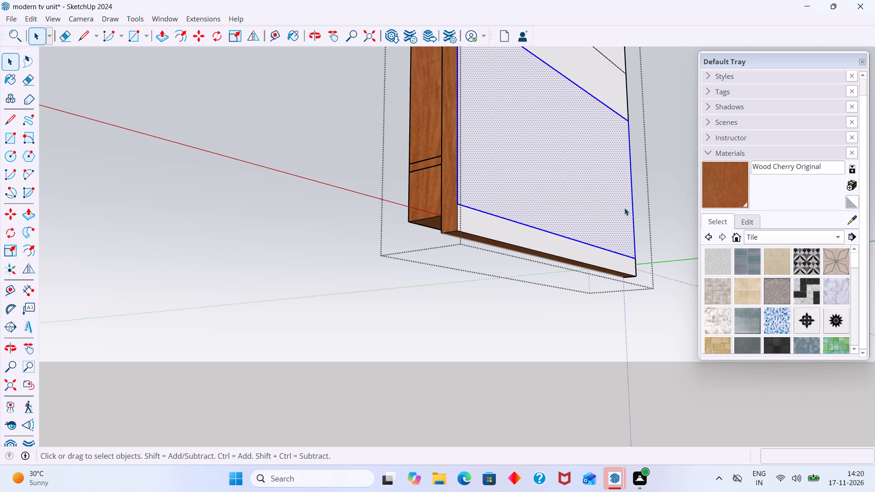
click(527, 206)
click(736, 187)
click(566, 186)
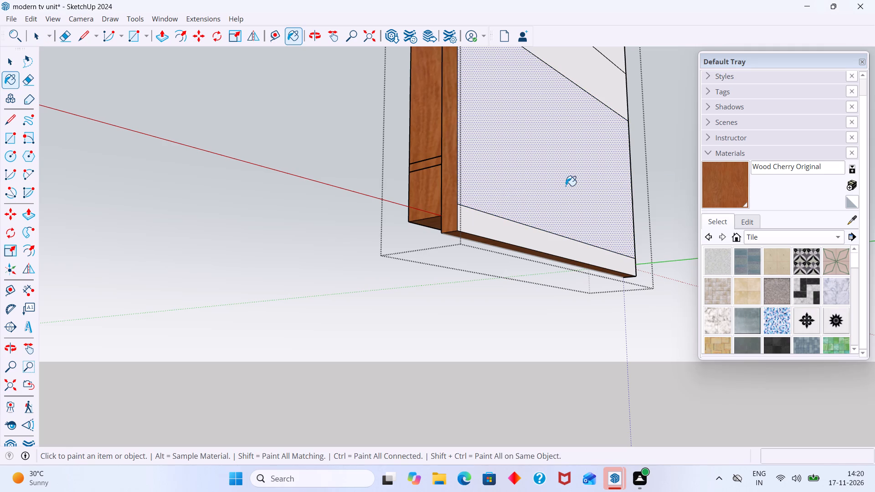
click(518, 236)
scroll(540, 215, down, 3)
middle_drag(543, 208, 532, 225)
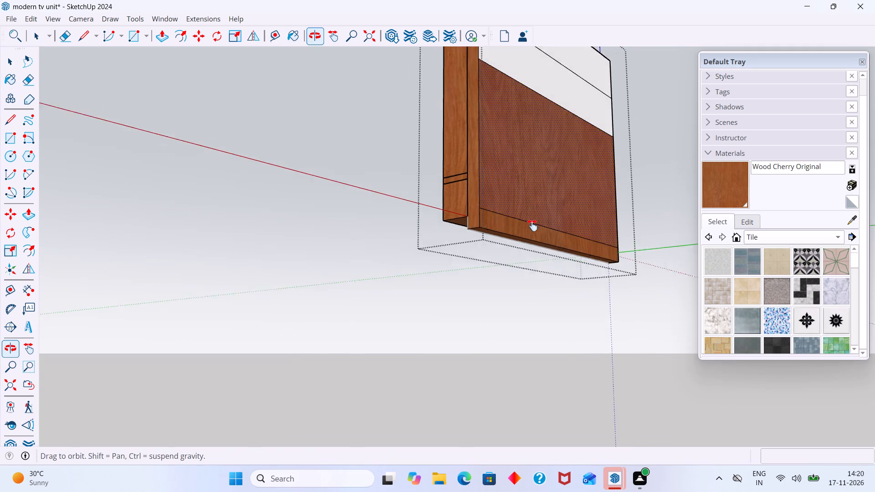
middle_drag(532, 225, 502, 343)
shift+scroll(504, 337, up, 1)
click(531, 186)
click(538, 136)
Paint the top face of the backing panel with Wood Cherry Original and leave its group.
scroll(523, 157, down, 8)
middle_drag(513, 188, 688, 246)
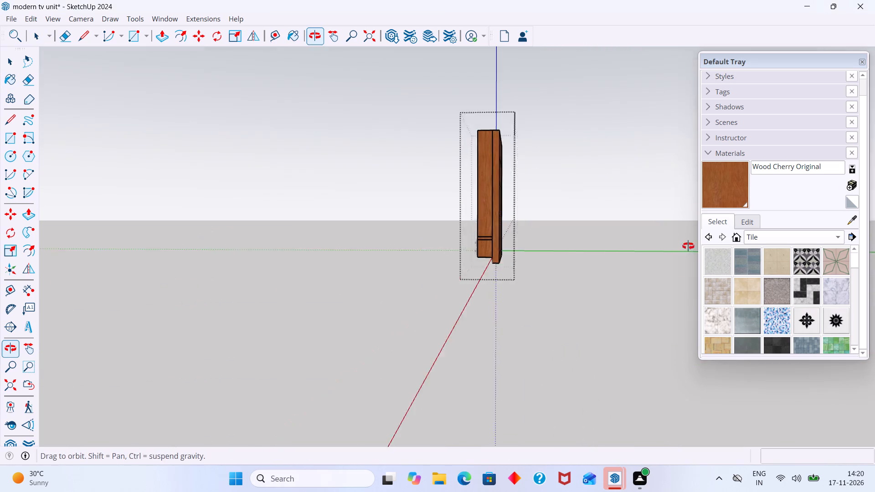
middle_drag(688, 246, 772, 280)
middle_drag(557, 195, 558, 301)
scroll(497, 138, up, 17)
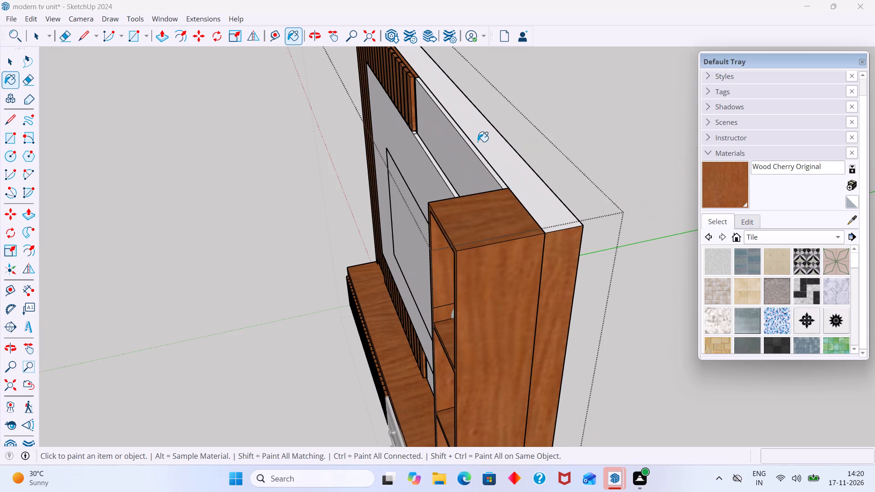
click(479, 141)
scroll(474, 143, up, 6)
middle_drag(478, 147, 565, 132)
scroll(541, 154, down, 17)
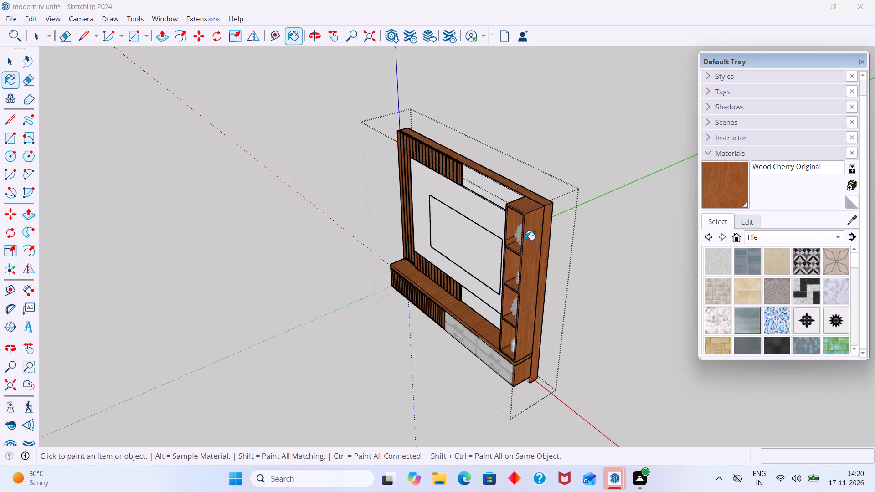
scroll(525, 240, down, 5)
middle_drag(510, 285, 635, 282)
key(space)
click(614, 186)
Examine the TV unit from the front, the side and below for surfaces that still need a material.
scroll(582, 214, down, 4)
middle_drag(540, 247, 668, 194)
scroll(527, 236, up, 4)
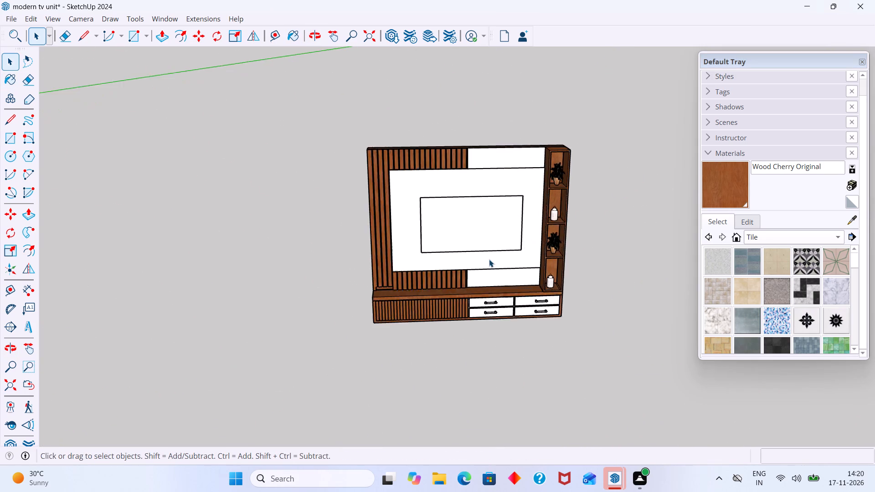
scroll(489, 259, up, 3)
middle_drag(487, 261, 623, 214)
scroll(592, 246, down, 2)
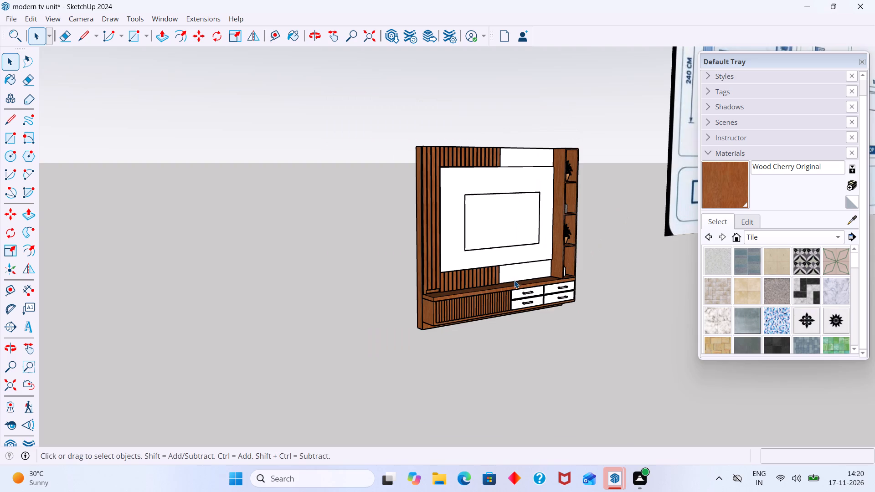
middle_drag(515, 280, 513, 237)
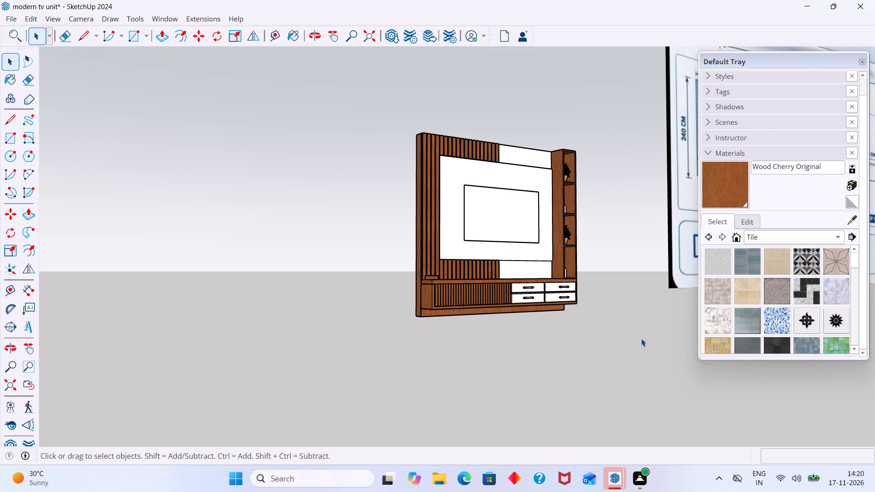
scroll(549, 275, up, 8)
scroll(515, 301, down, 5)
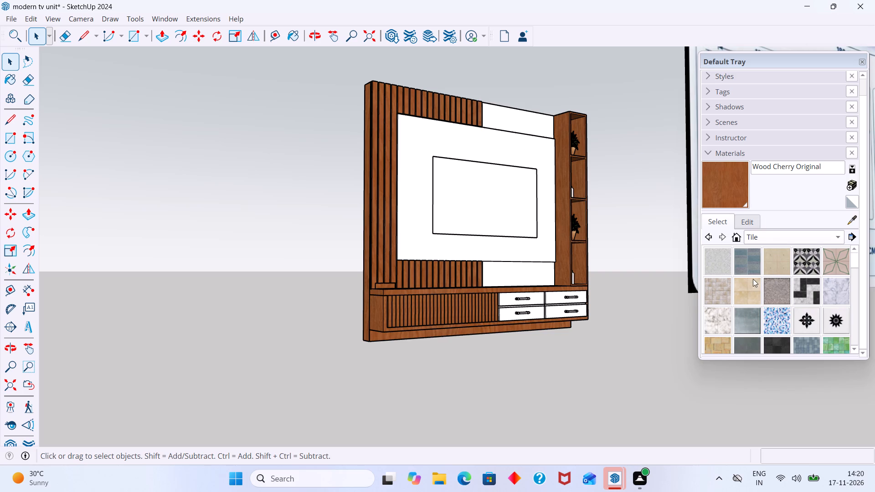
Paint the plain strip above the TV panel, beside the upper slats, with Marble Carrara Gold Floor Tile inside its group.
click(712, 323)
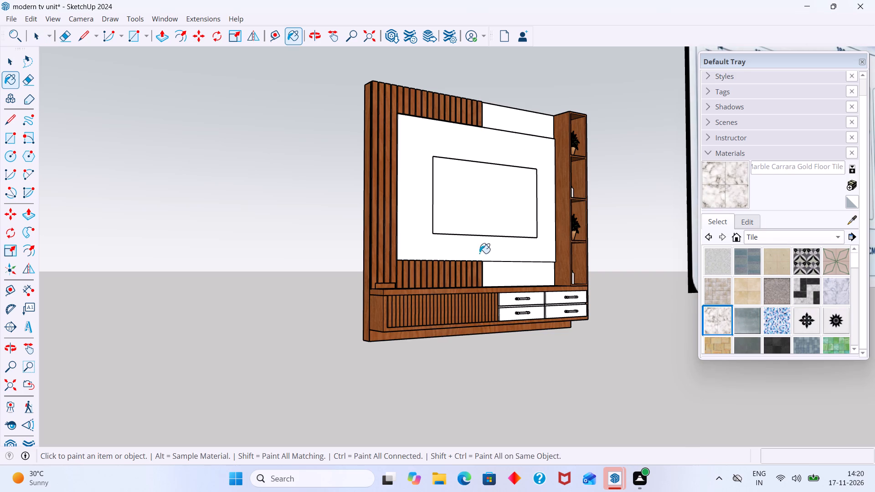
scroll(485, 128, up, 4)
key(space)
click(515, 118)
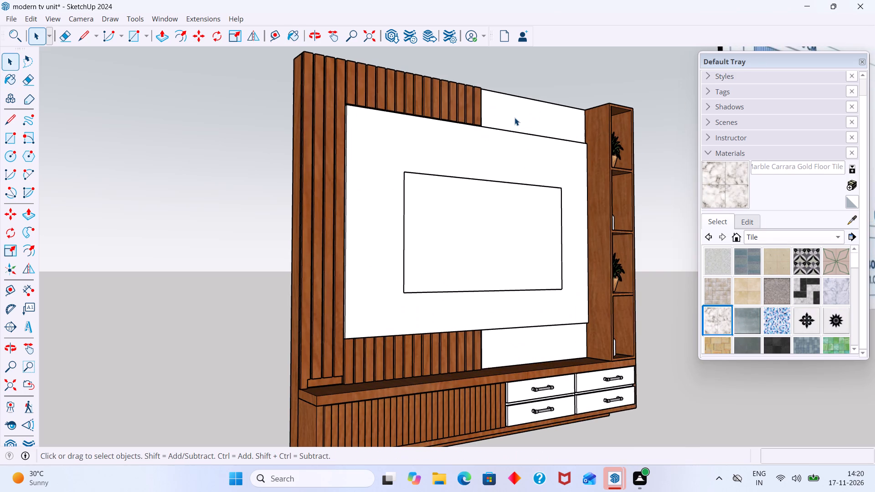
click(515, 118)
scroll(515, 118, up, 3)
click(515, 118)
double_click(515, 118)
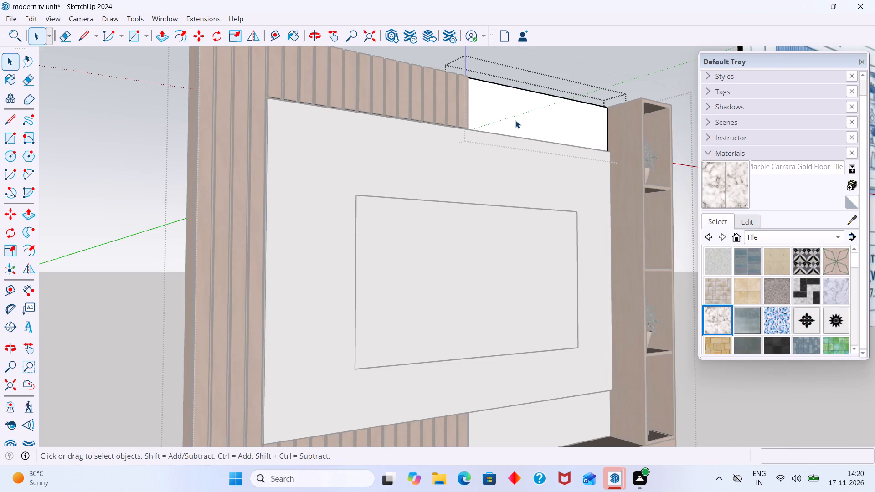
click(515, 120)
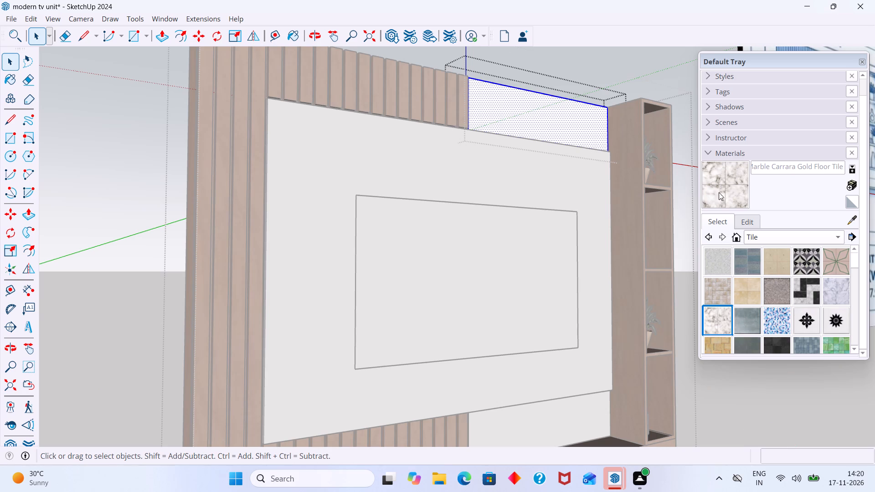
click(712, 195)
click(506, 107)
scroll(507, 115, down, 8)
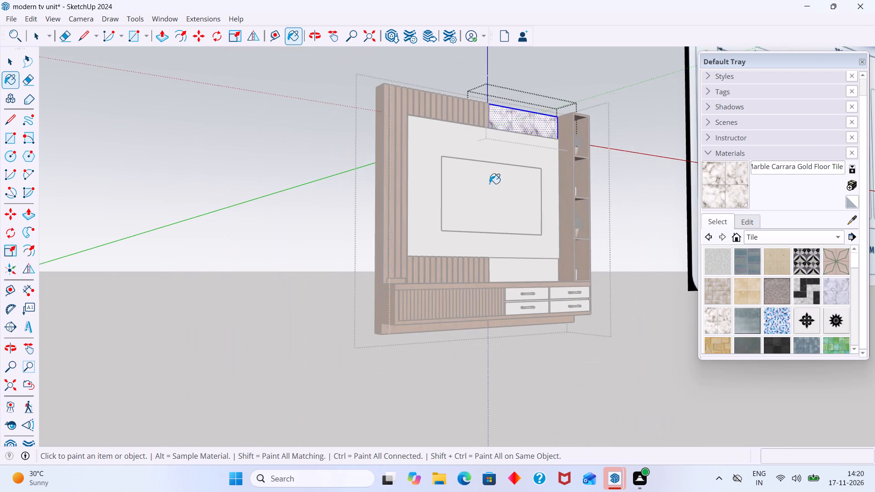
middle_drag(513, 271, 449, 288)
key(space)
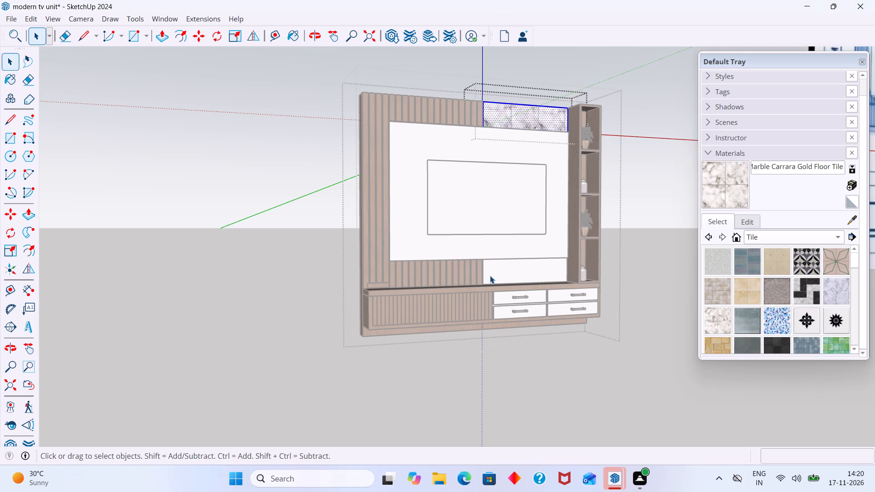
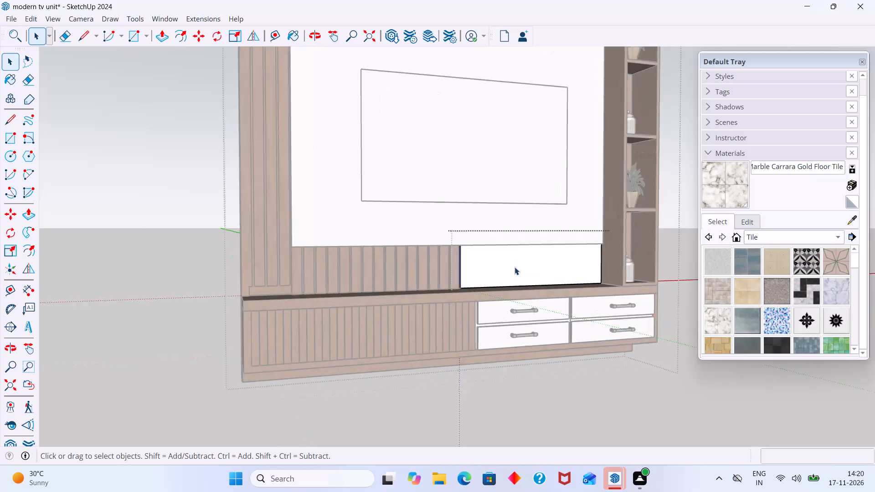
Paint the plain strip below the TV panel, beside the lower slats, with Marble Carrara Gold Floor Tile and leave its group.
click(515, 267)
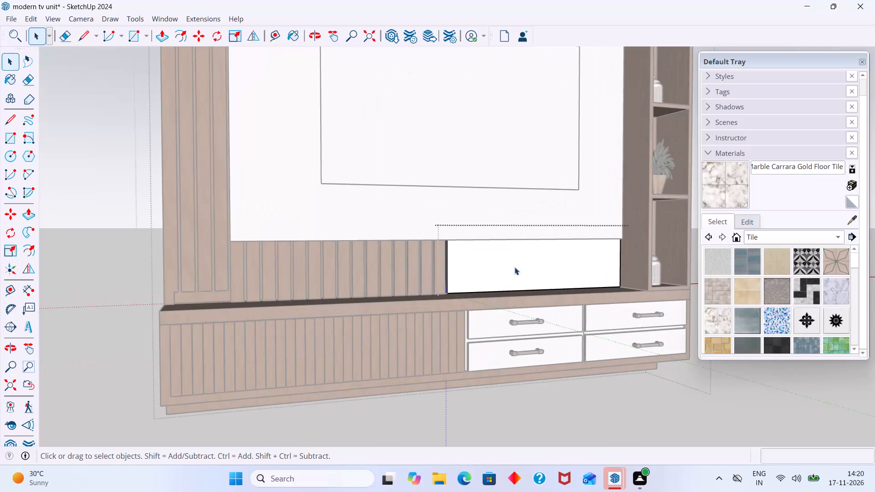
click(730, 183)
click(551, 265)
scroll(554, 261, down, 8)
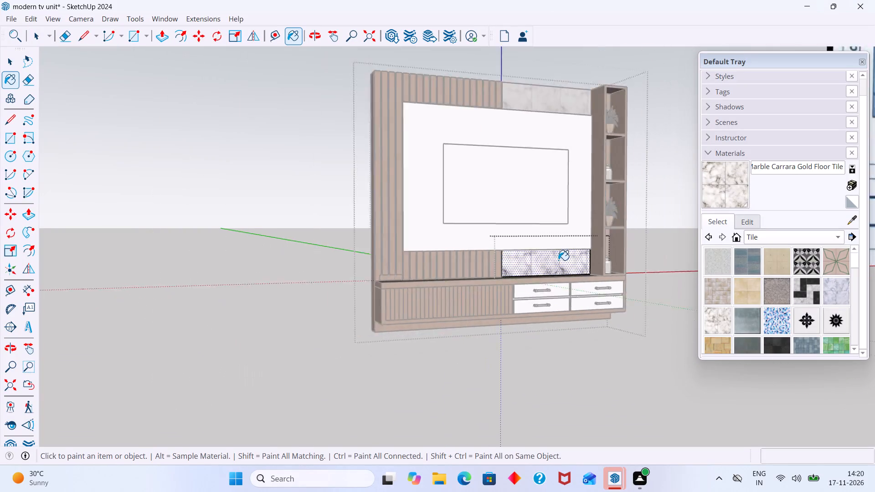
scroll(558, 260, down, 3)
key(space)
click(610, 340)
shift+middle_drag(593, 334, 394, 317)
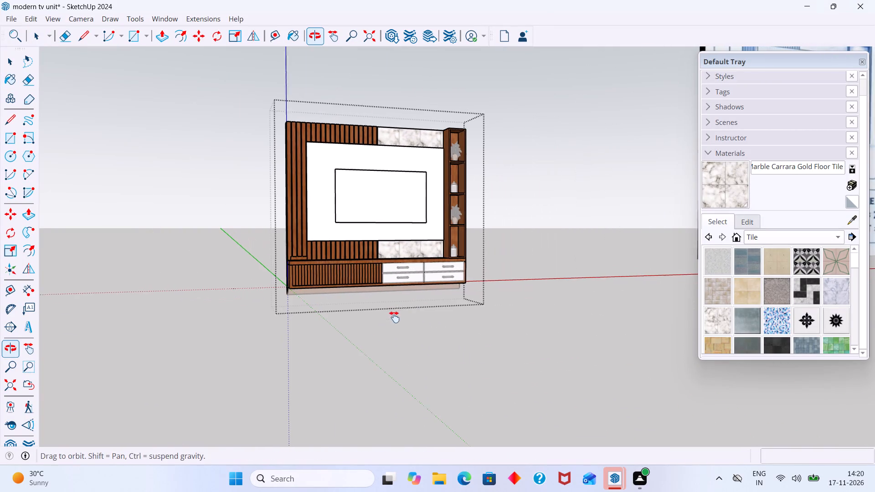
shift+middle_drag(394, 317, 394, 315)
scroll(418, 133, up, 6)
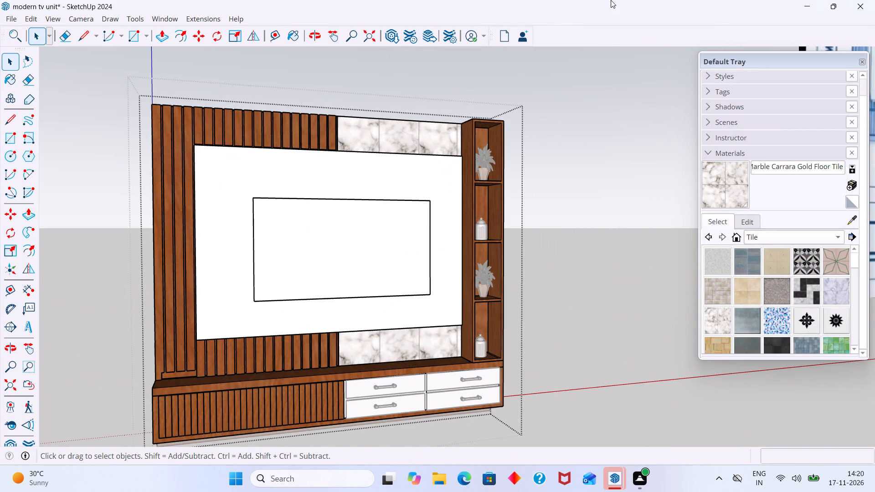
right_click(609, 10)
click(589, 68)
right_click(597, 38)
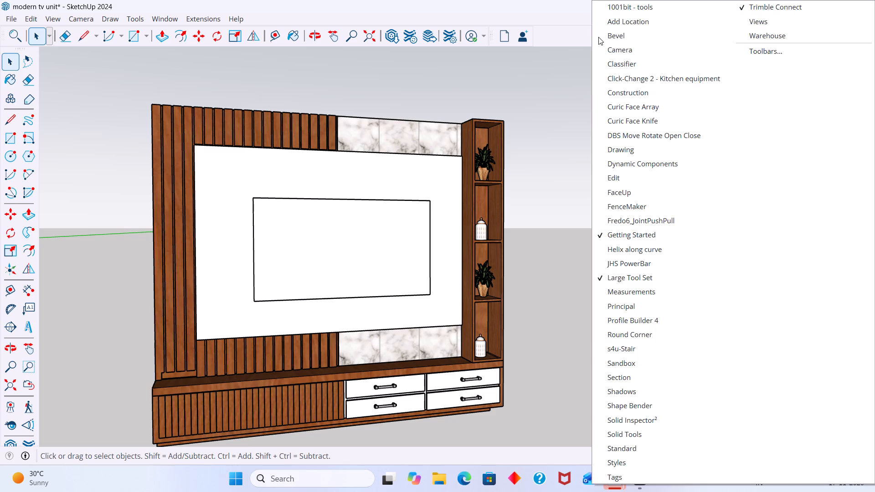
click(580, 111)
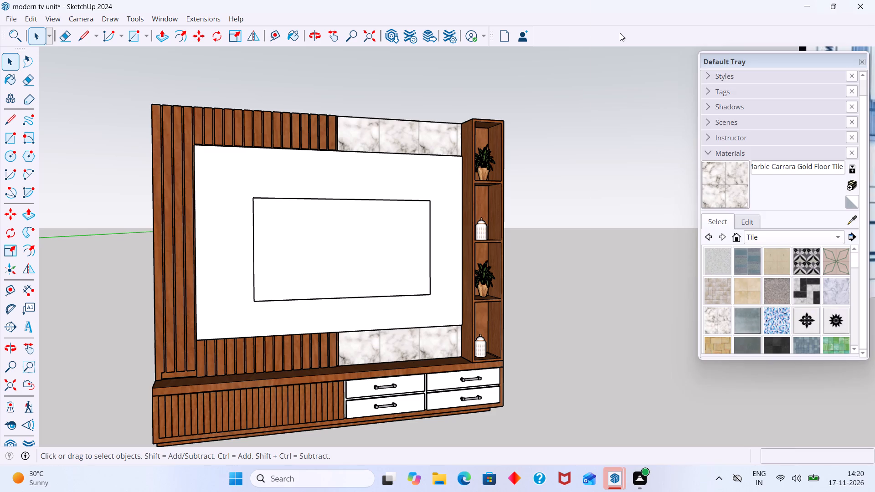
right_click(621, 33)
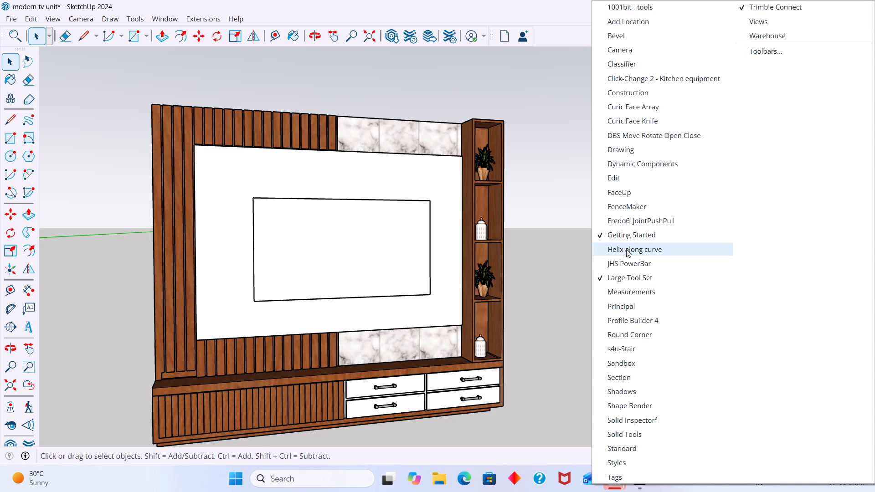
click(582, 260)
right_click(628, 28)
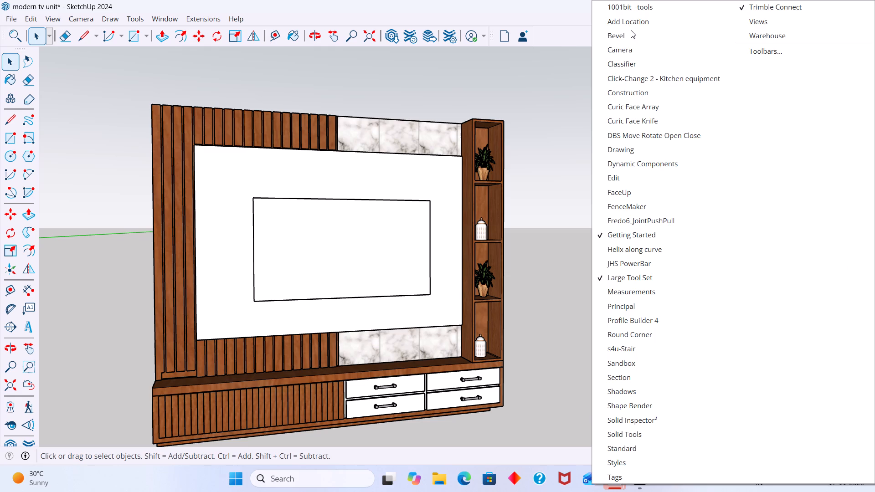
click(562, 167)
Paint the large panel face surrounding the TV rectangle with Marble Carrara Floor Tile inside its group, and leave the group.
scroll(578, 154, down, 6)
middle_drag(536, 177, 447, 240)
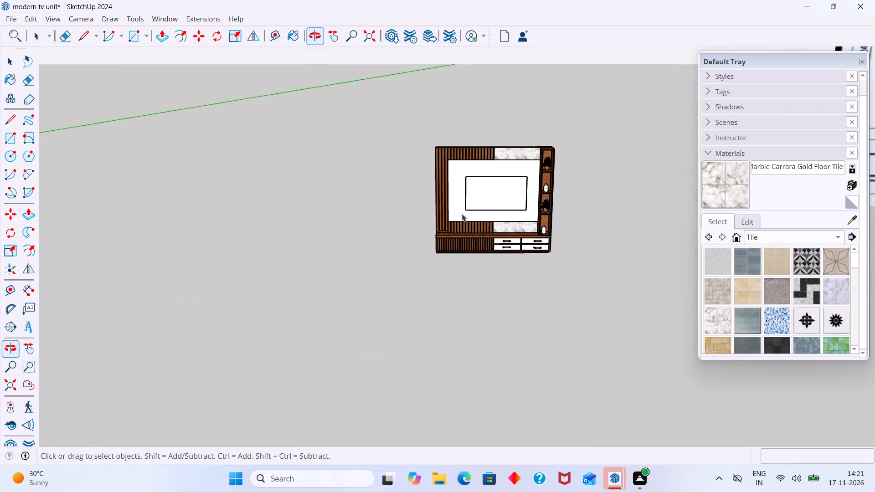
scroll(448, 182, up, 7)
middle_drag(506, 190, 765, 177)
scroll(764, 177, up, 1)
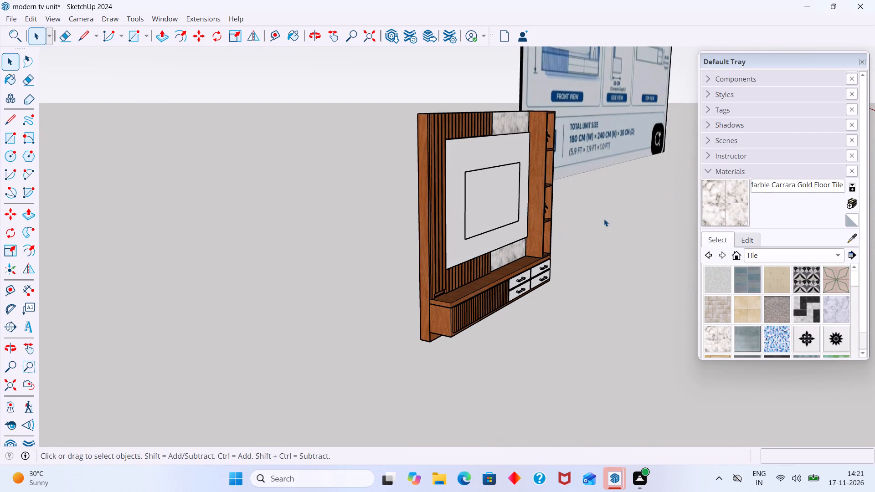
middle_drag(607, 178, 437, 192)
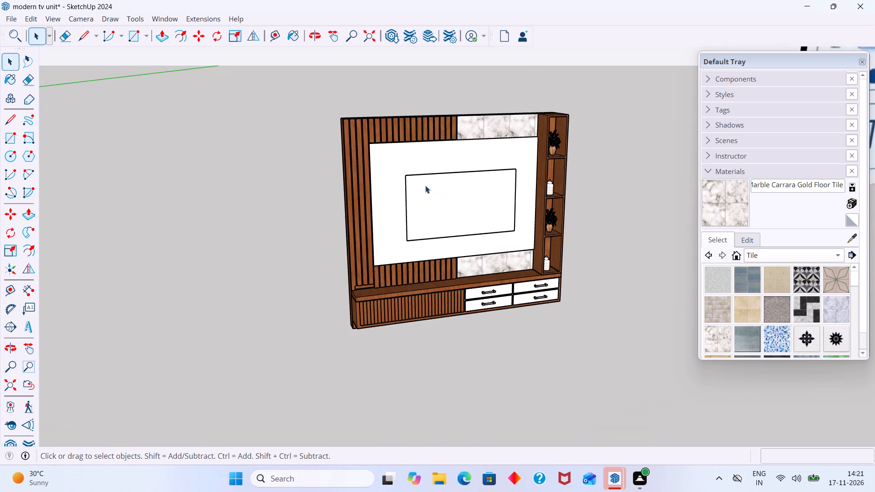
scroll(425, 184, up, 12)
scroll(401, 196, down, 13)
scroll(476, 160, up, 5)
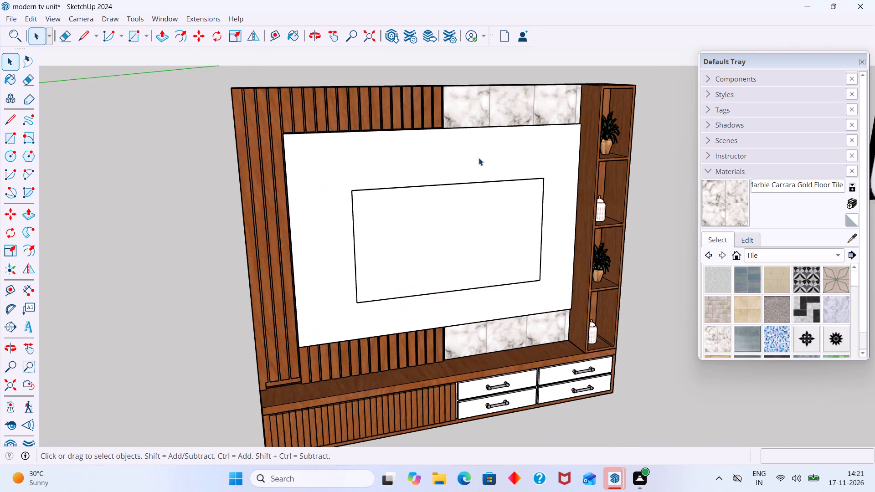
scroll(479, 158, up, 1)
double_click(499, 171)
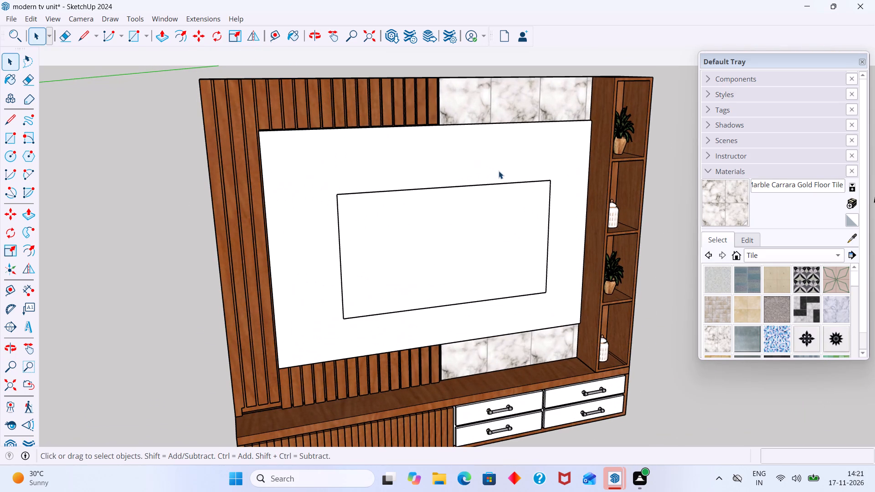
click(499, 174)
triple_click(499, 172)
click(500, 169)
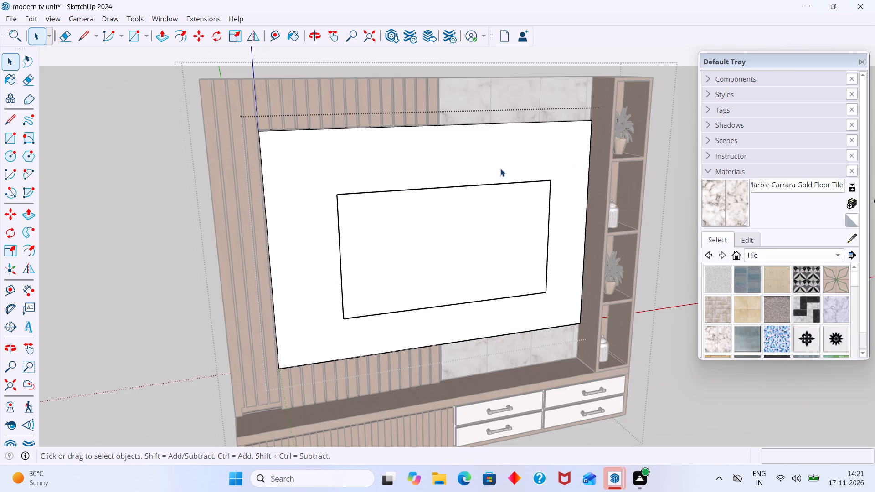
click(502, 169)
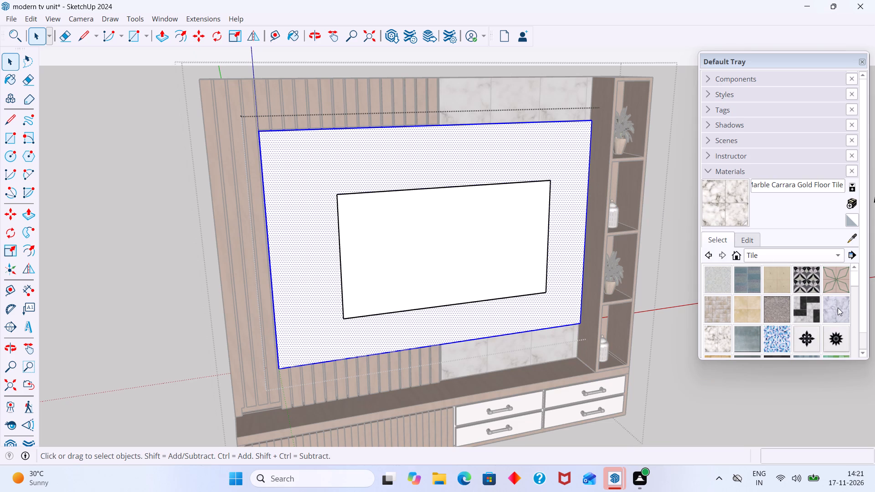
click(838, 307)
click(532, 164)
scroll(438, 236, down, 3)
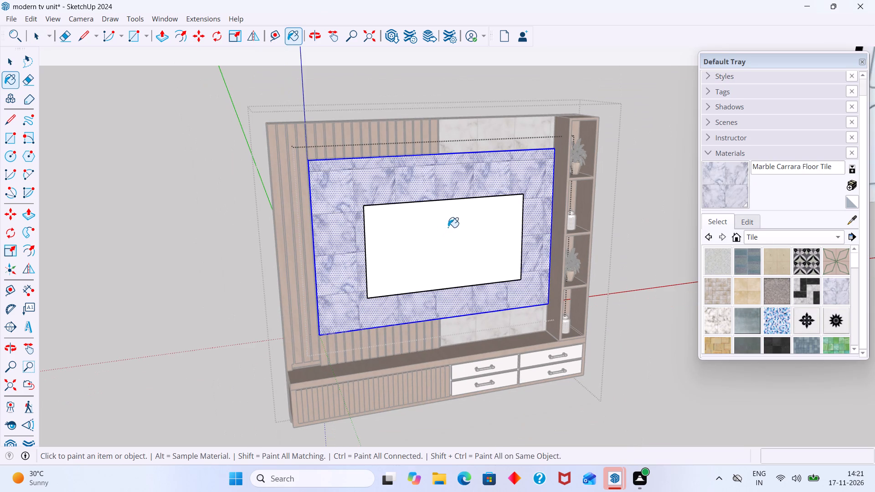
key(space)
click(617, 195)
Examine the TV unit from the front and sides, including a close look at the drawers, for surfaces still without material.
scroll(619, 195, down, 2)
shift+middle_drag(603, 200, 374, 201)
shift+scroll(375, 201, up, 1)
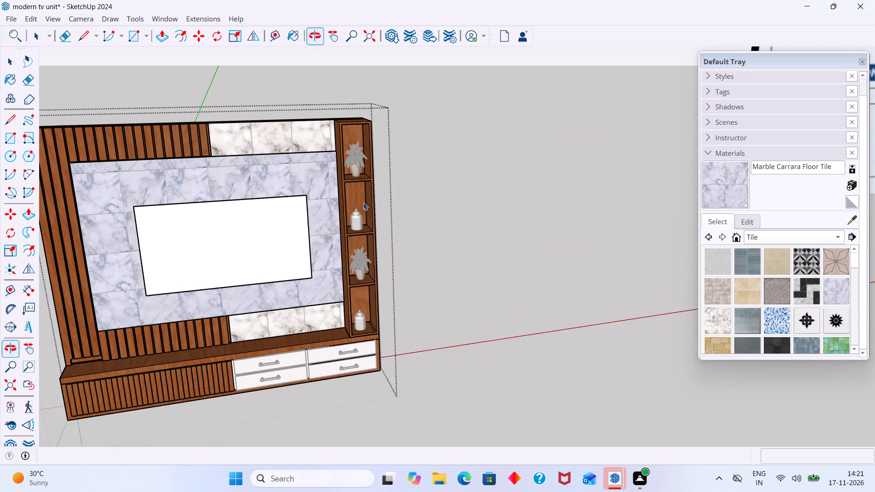
shift+middle_drag(398, 194, 558, 183)
scroll(558, 182, down, 3)
middle_drag(496, 271, 410, 273)
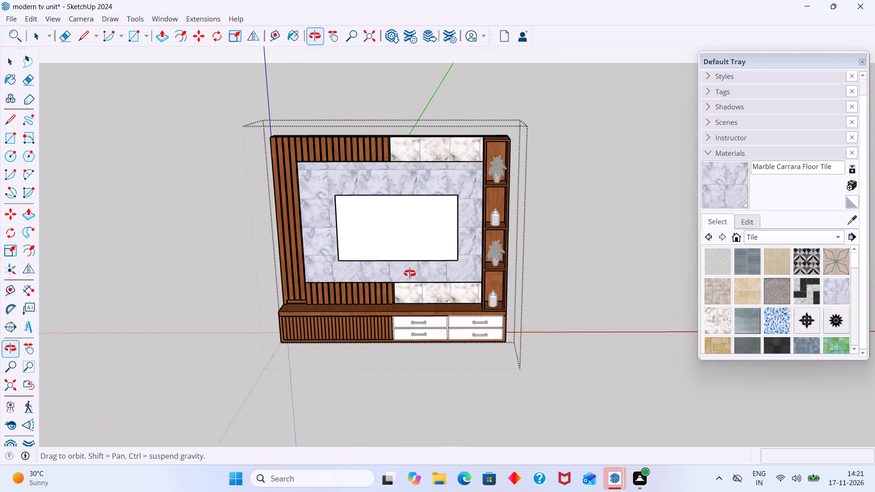
middle_drag(410, 273, 410, 274)
scroll(419, 272, down, 2)
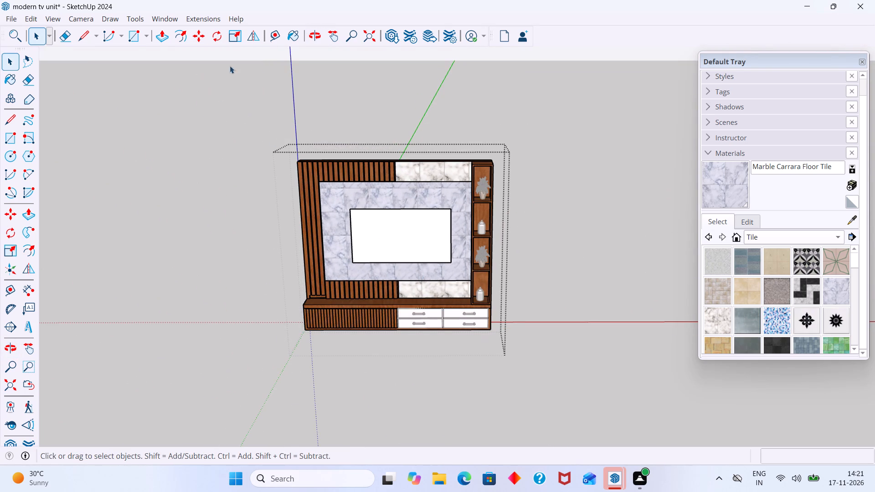
middle_drag(348, 129, 594, 128)
click(609, 218)
scroll(485, 353, up, 13)
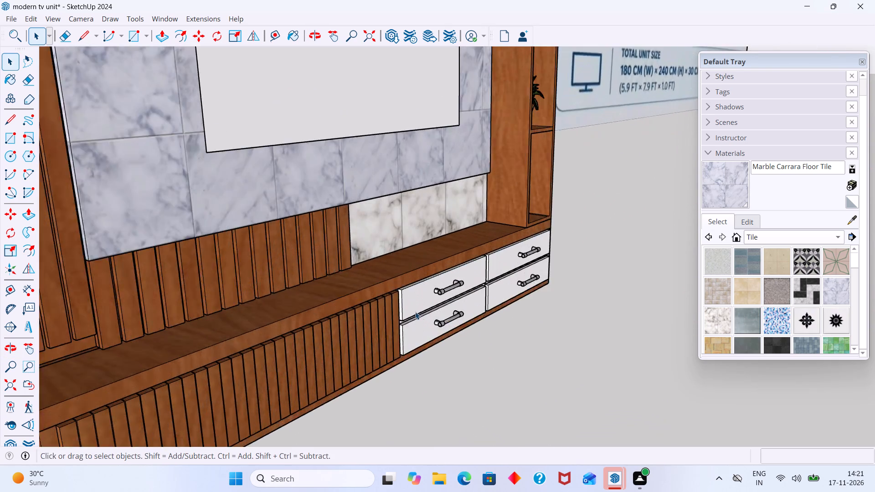
scroll(415, 312, up, 11)
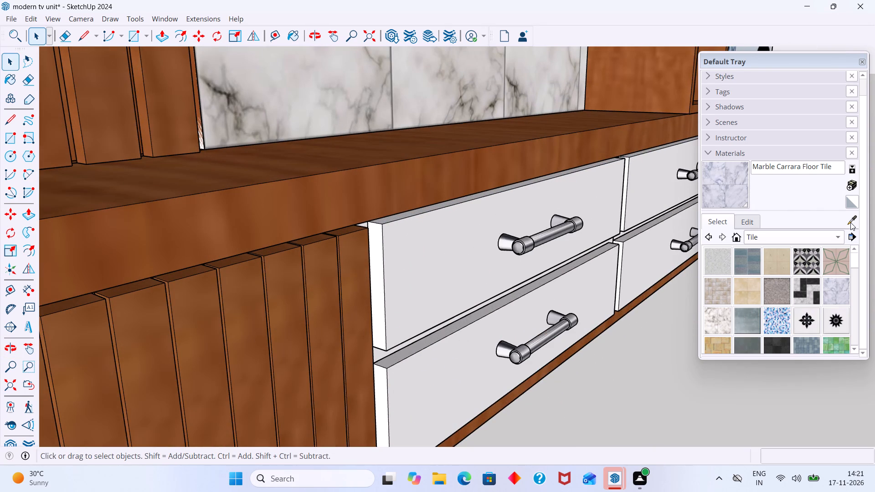
scroll(807, 228, down, 13)
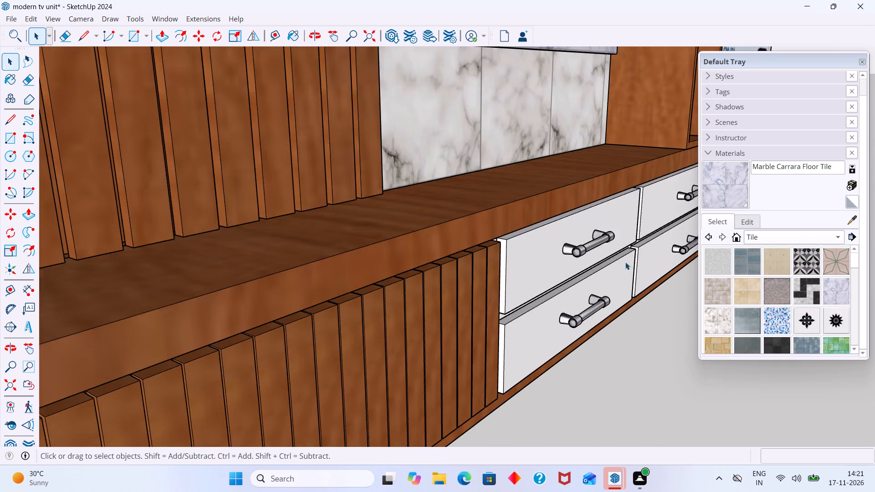
scroll(625, 262, down, 2)
scroll(563, 253, down, 13)
middle_drag(542, 215, 477, 189)
scroll(501, 186, up, 2)
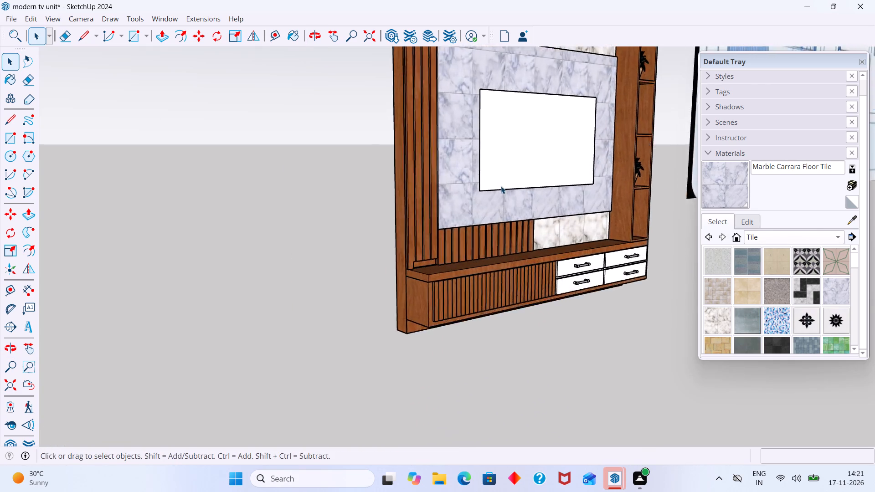
scroll(501, 186, up, 4)
middle_drag(468, 205, 423, 206)
scroll(432, 206, down, 6)
shift+middle_drag(456, 201, 352, 221)
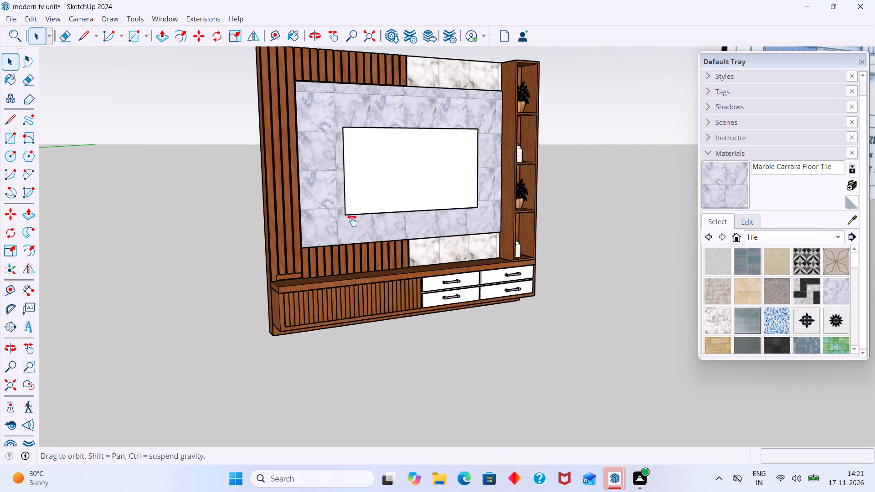
shift+middle_drag(352, 221, 352, 221)
scroll(458, 215, down, 1)
middle_drag(461, 227, 417, 227)
scroll(482, 237, up, 3)
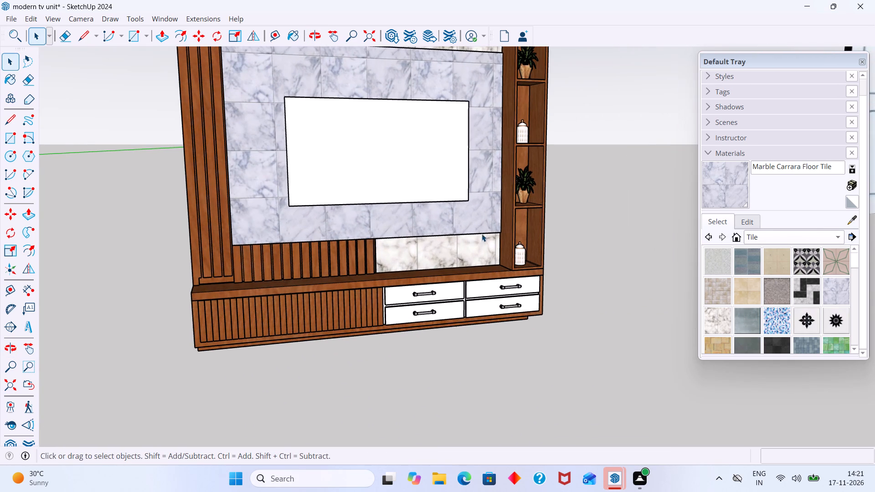
Load the Asian Paints Chromatics material collection after looking through the Wood collection.
click(833, 237)
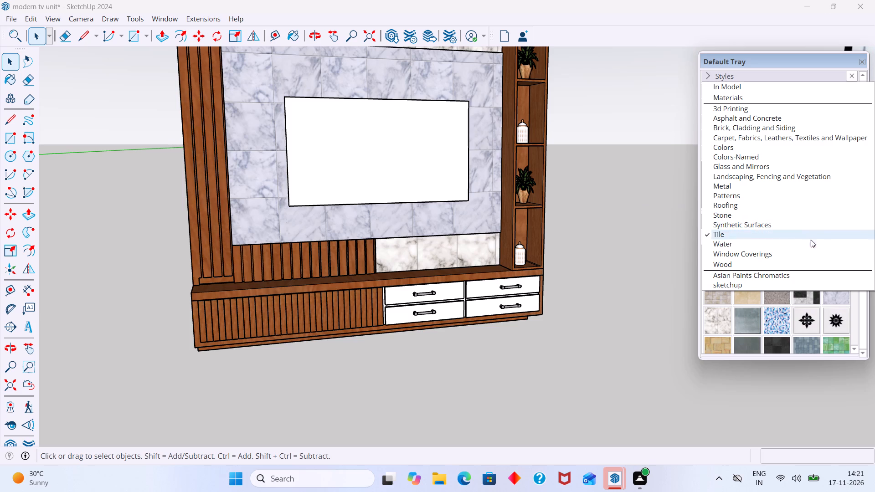
click(752, 270)
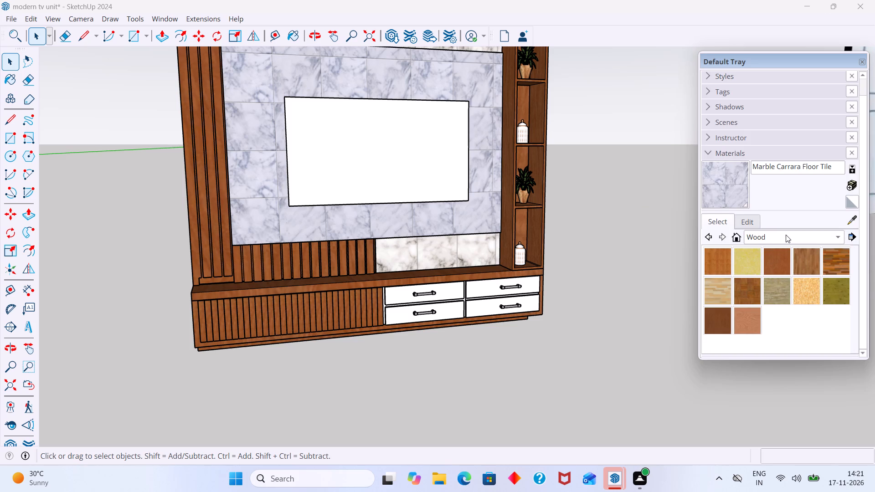
click(786, 235)
click(746, 248)
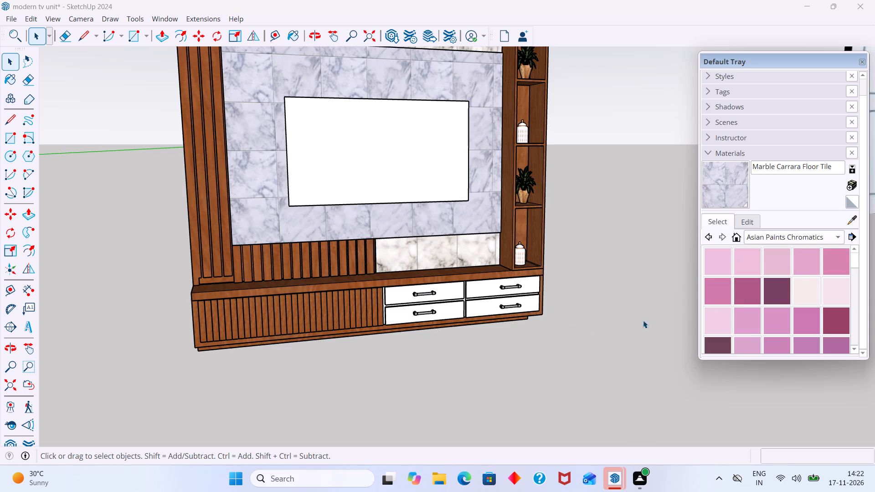
Sample Wood Cherry Original from the cabinet and paint the white carcass surface behind the drawer fronts with it.
click(853, 216)
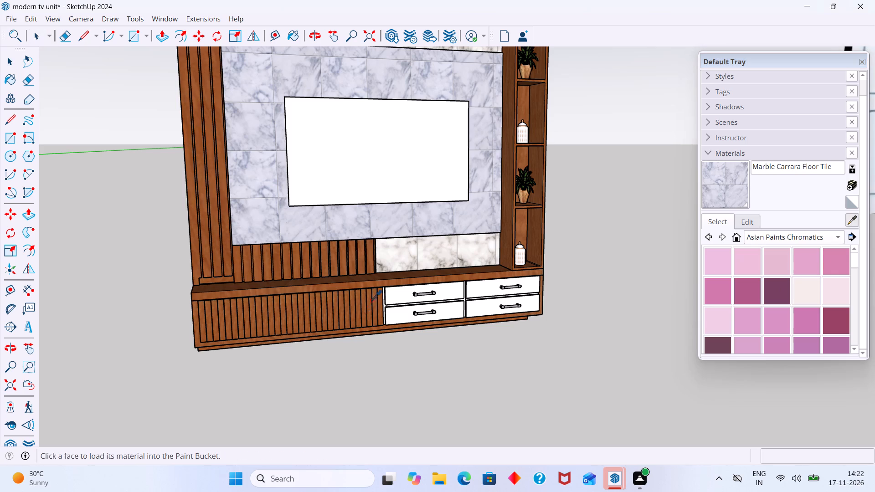
scroll(381, 291, up, 14)
click(405, 258)
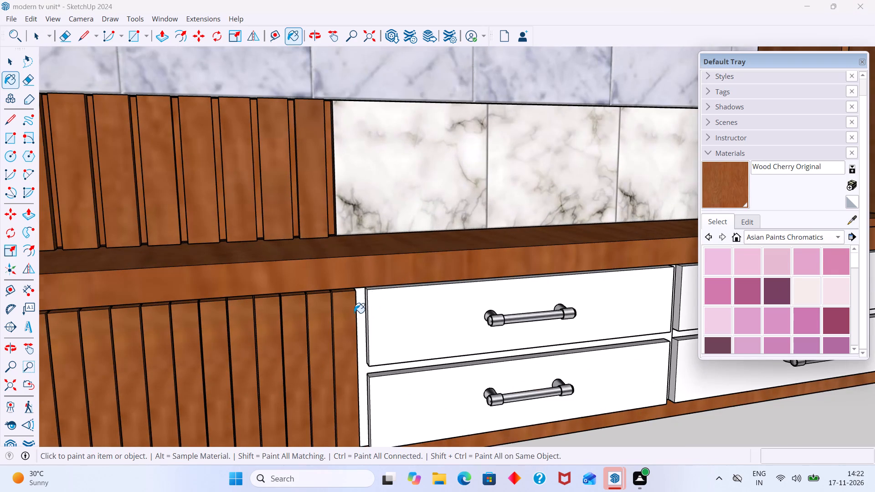
scroll(354, 313, up, 11)
click(357, 320)
scroll(357, 320, down, 15)
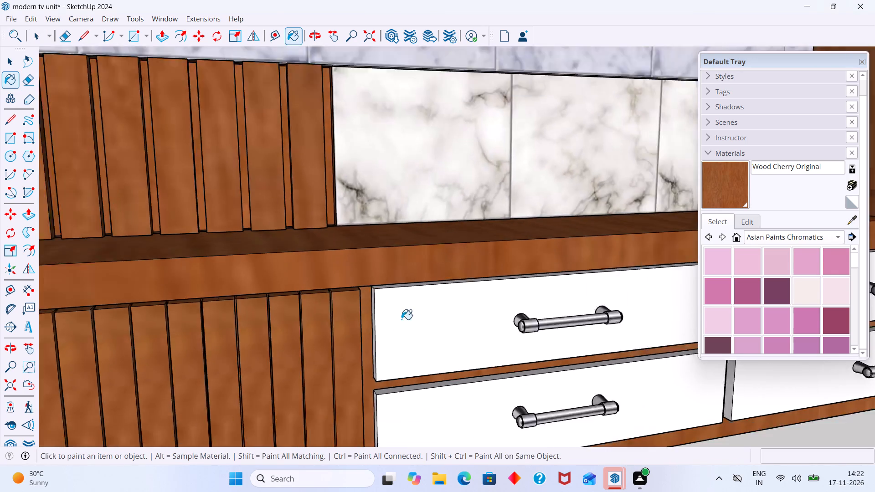
scroll(401, 319, down, 17)
middle_drag(499, 342, 453, 377)
middle_drag(532, 301, 495, 320)
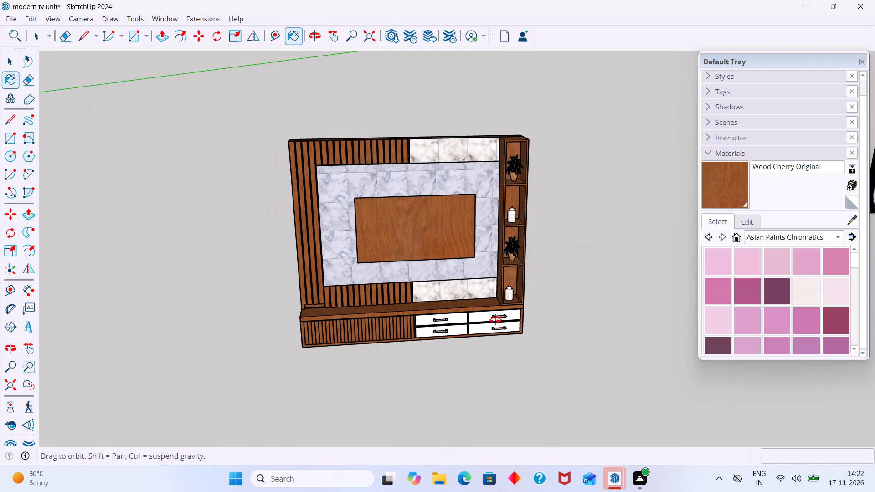
middle_drag(495, 320, 494, 321)
key(space)
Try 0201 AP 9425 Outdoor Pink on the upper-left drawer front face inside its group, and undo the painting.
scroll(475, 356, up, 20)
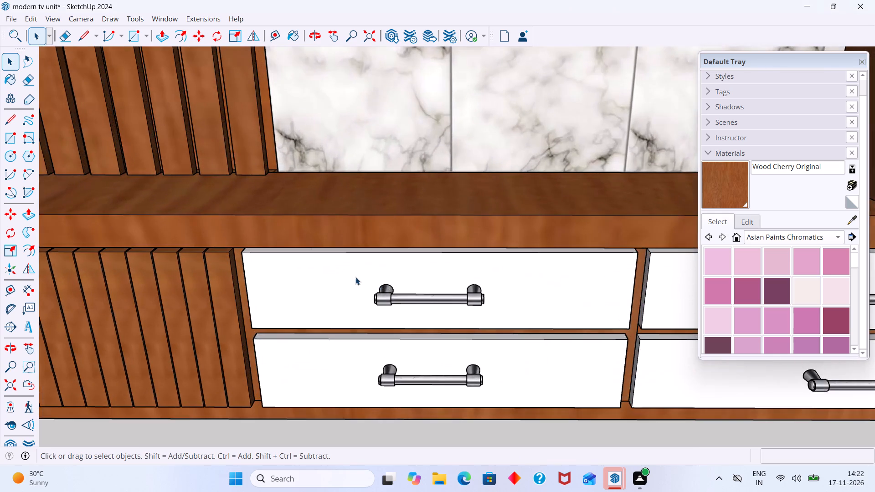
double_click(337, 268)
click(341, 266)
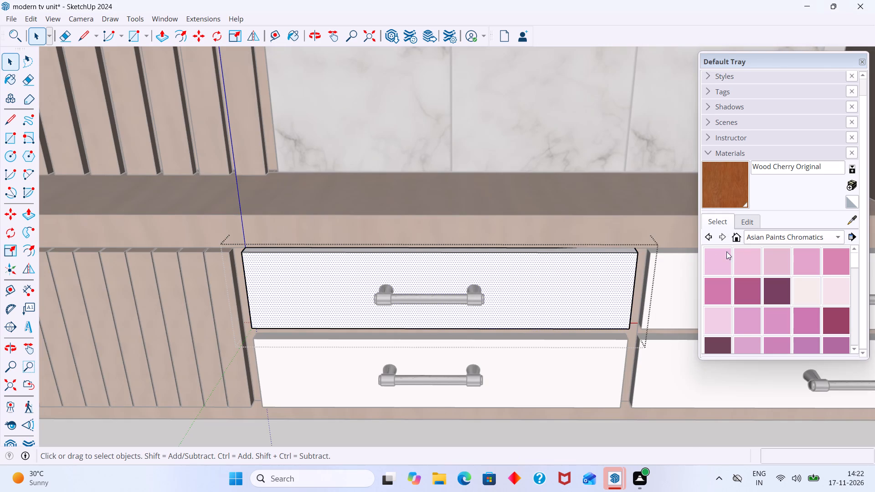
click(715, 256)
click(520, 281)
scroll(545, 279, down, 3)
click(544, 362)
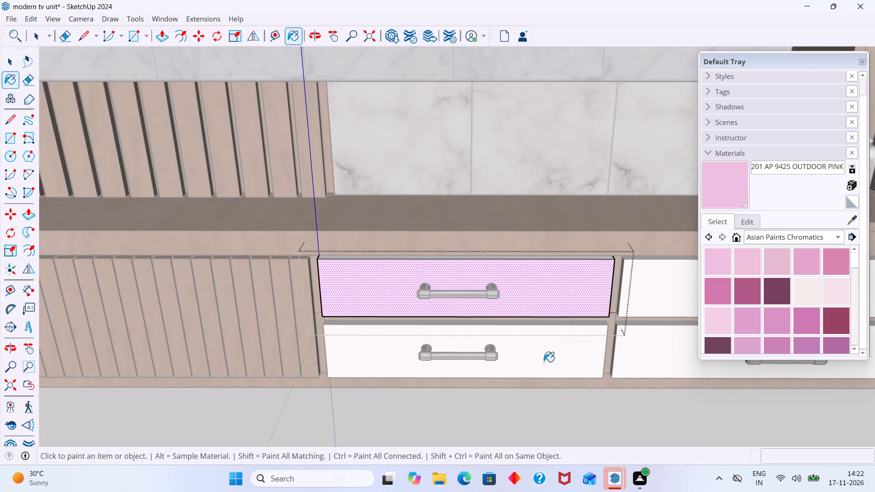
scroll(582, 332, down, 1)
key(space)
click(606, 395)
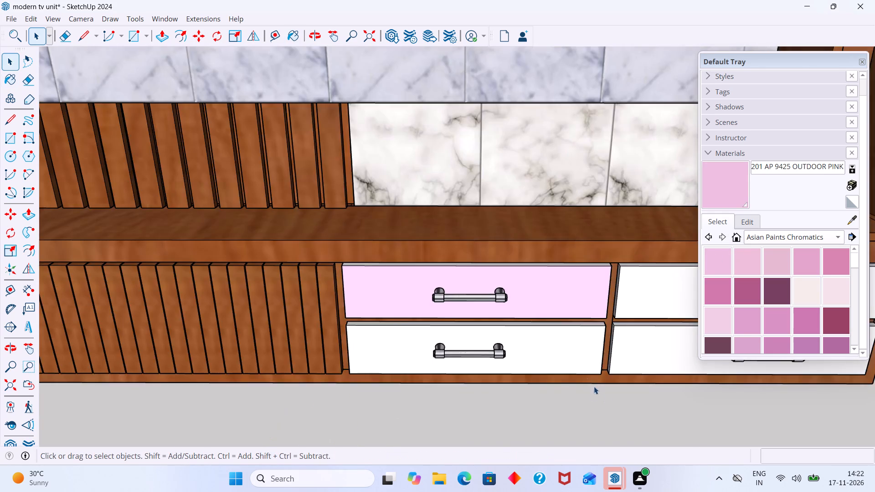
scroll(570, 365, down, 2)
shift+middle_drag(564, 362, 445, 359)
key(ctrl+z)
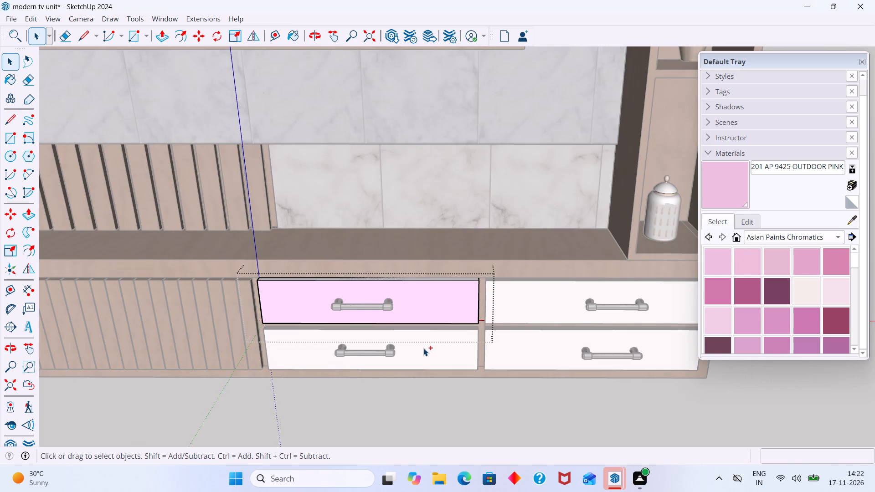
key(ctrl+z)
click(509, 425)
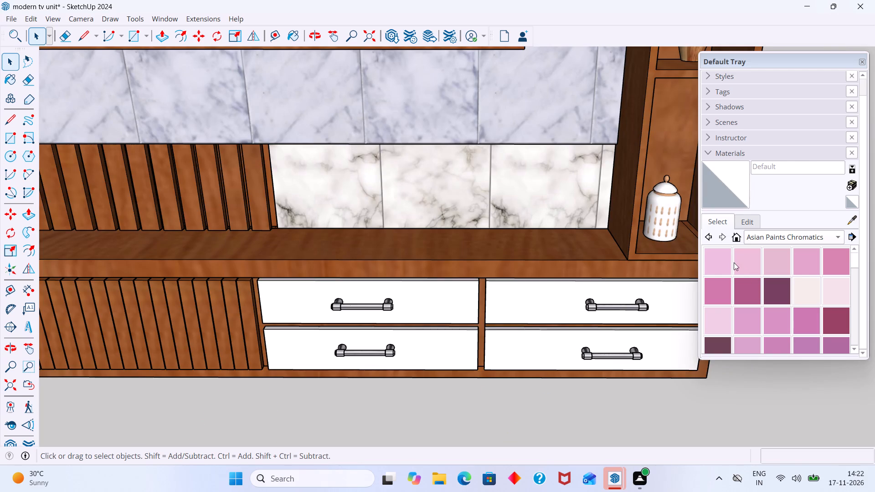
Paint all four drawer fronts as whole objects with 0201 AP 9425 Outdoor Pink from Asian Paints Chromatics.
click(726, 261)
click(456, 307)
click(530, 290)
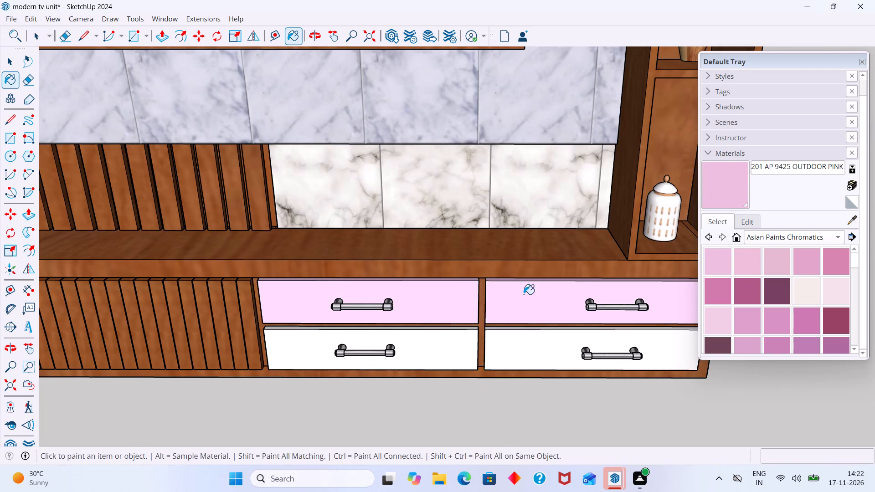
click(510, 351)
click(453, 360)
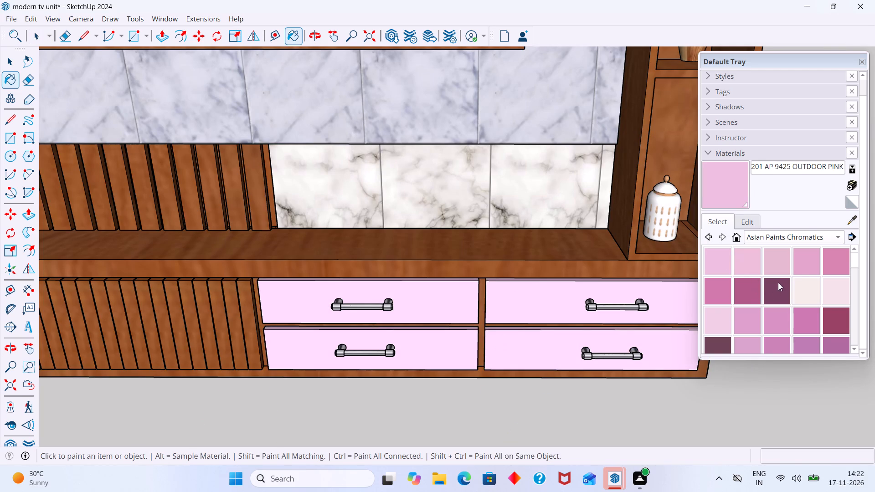
Paint all four drawer fronts with the darker 0204 AP 9416 Twilight Pink.
scroll(778, 282, down, 1)
click(811, 266)
click(532, 300)
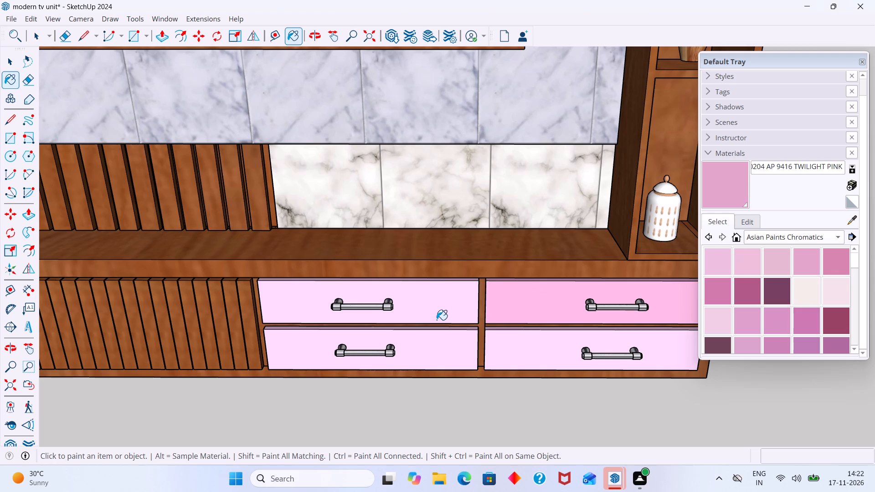
click(437, 320)
click(426, 348)
click(536, 344)
scroll(534, 345, down, 9)
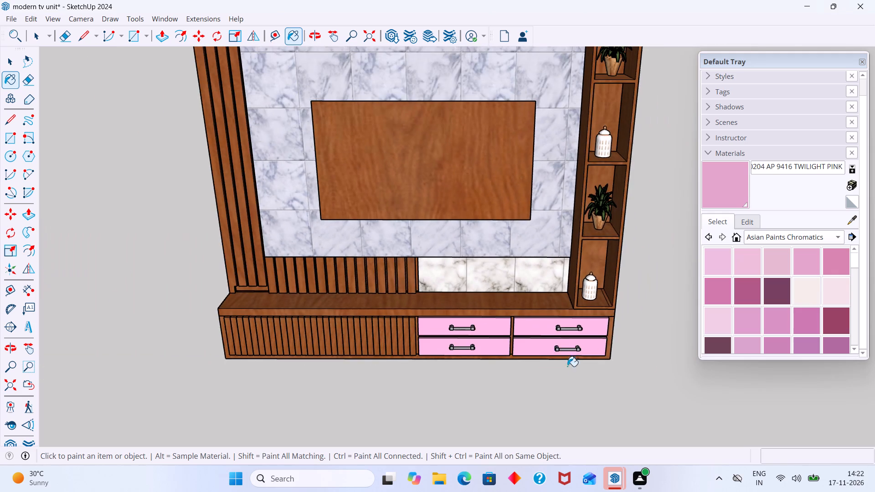
middle_drag(575, 372, 705, 342)
shift+middle_drag(590, 382, 459, 379)
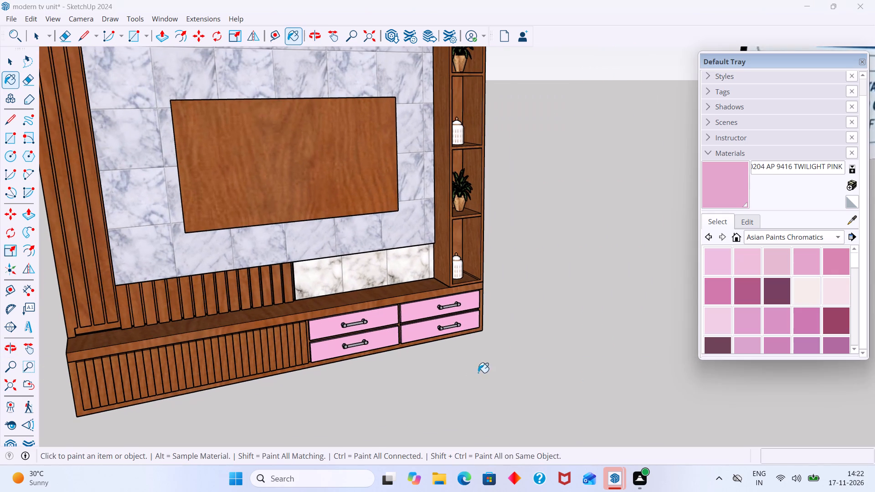
key(space)
click(547, 338)
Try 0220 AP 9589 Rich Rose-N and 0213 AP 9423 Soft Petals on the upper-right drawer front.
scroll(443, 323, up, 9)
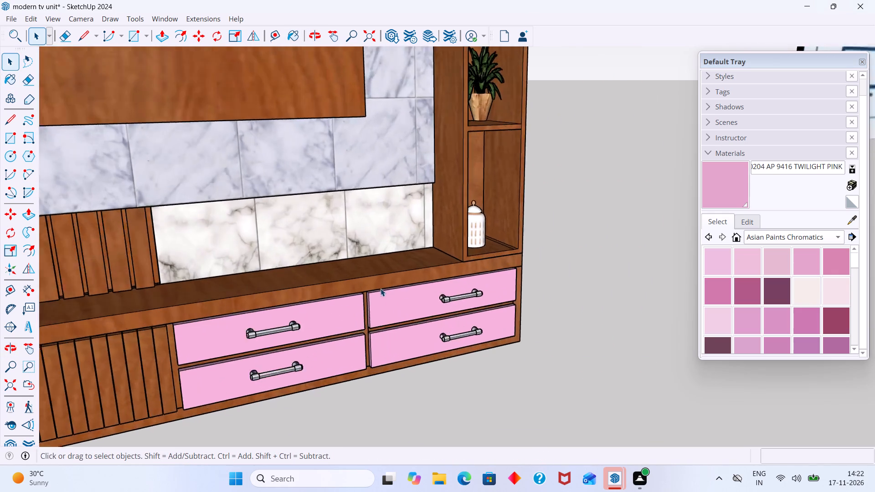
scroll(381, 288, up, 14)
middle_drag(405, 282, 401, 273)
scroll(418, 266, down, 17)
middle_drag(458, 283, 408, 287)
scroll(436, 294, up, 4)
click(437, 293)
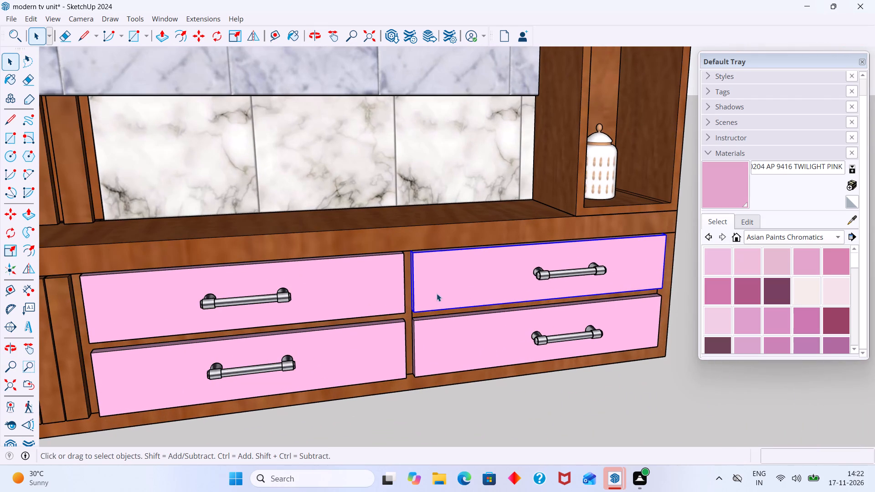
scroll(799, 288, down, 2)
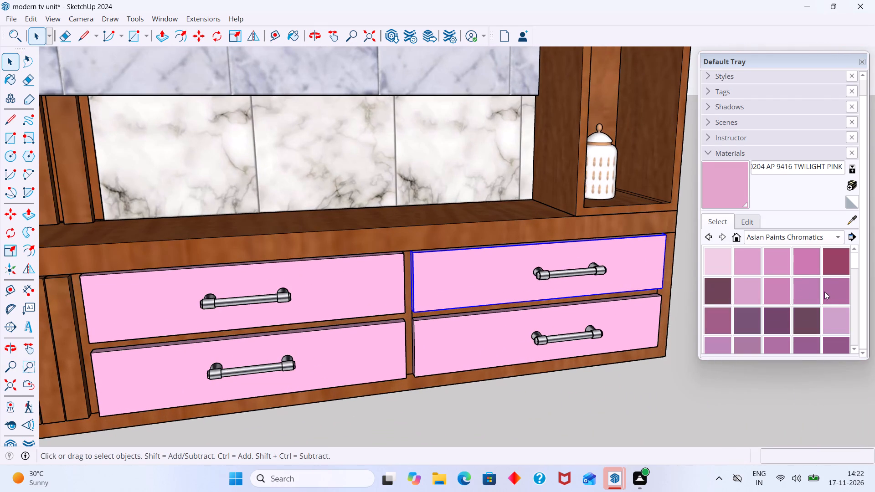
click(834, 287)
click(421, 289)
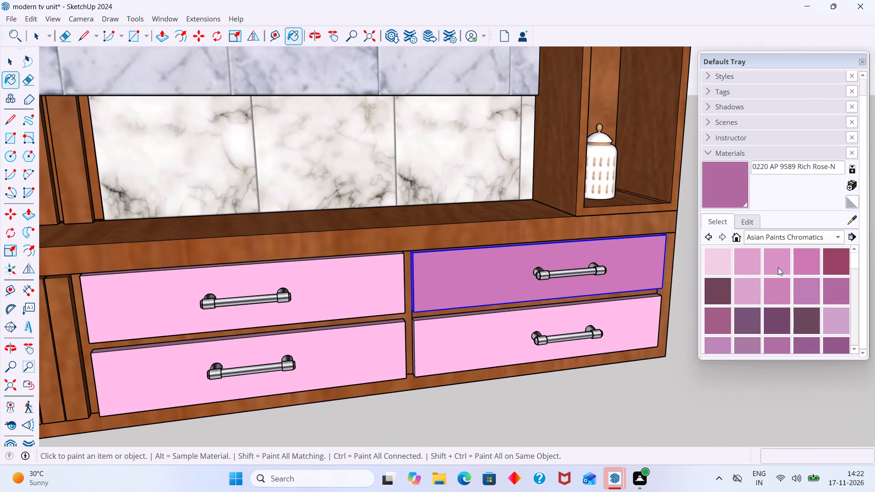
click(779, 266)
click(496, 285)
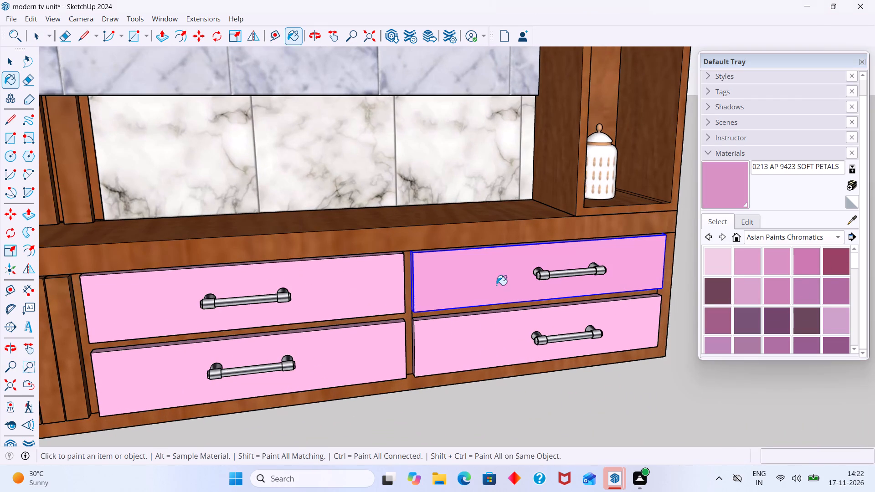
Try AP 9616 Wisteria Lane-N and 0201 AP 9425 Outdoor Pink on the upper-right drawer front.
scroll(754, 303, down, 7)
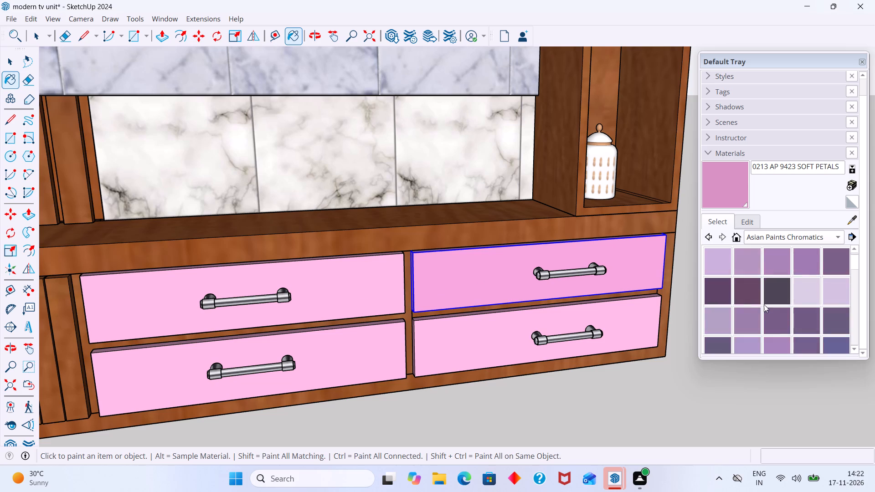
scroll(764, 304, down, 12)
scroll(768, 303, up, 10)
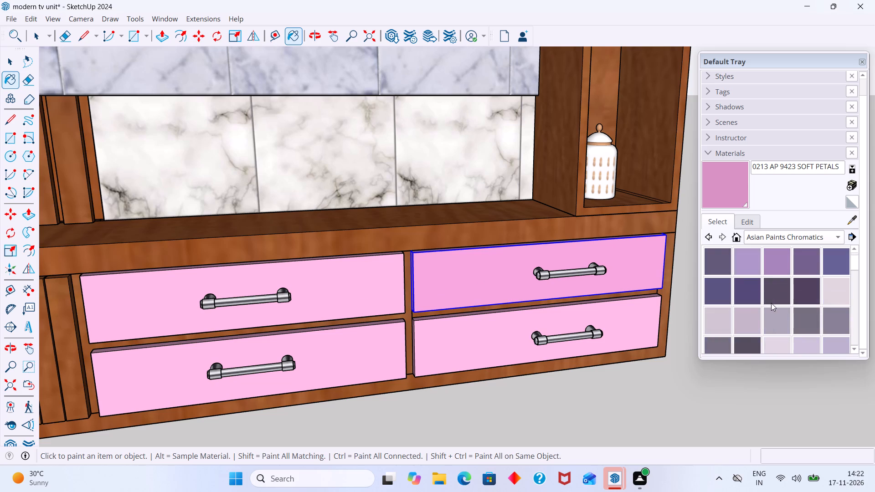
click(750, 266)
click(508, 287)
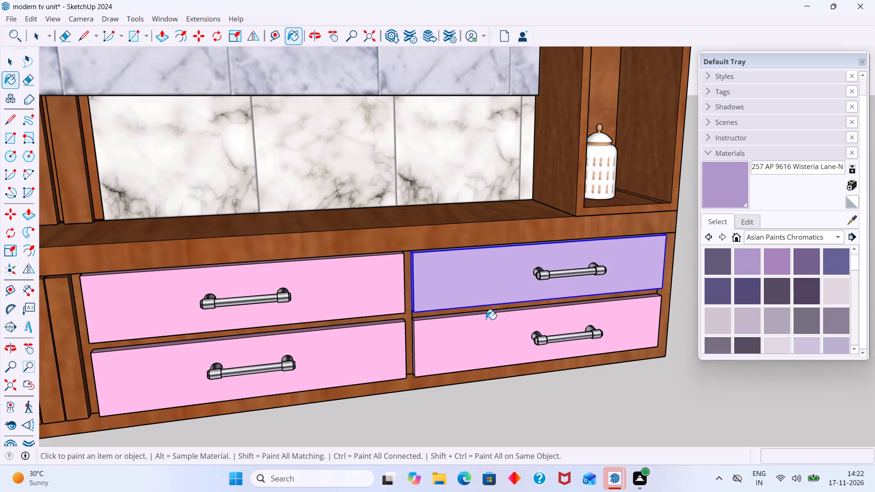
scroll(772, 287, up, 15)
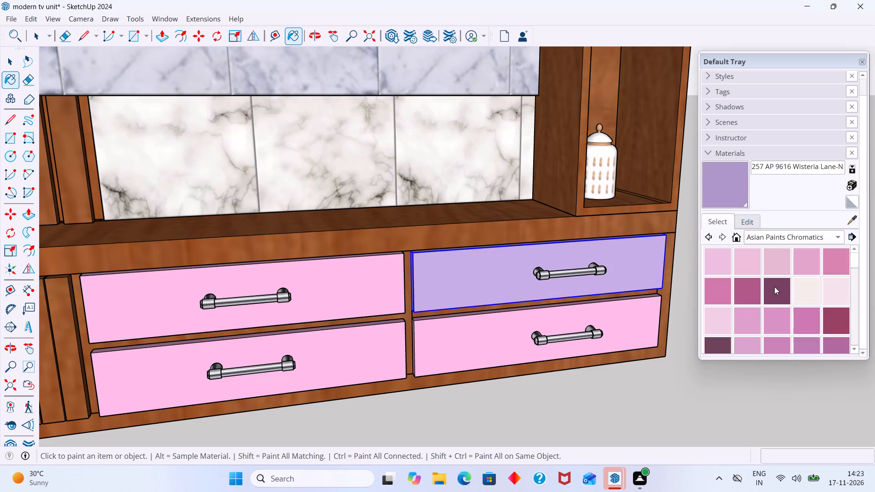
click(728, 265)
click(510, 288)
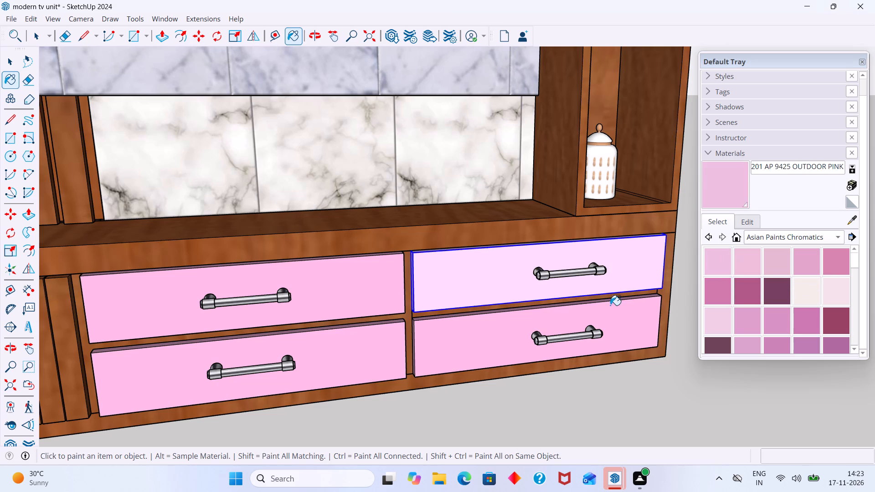
Sample Twilight Pink from the lower-right drawer front and repaint the upper-right drawer front with it.
click(854, 215)
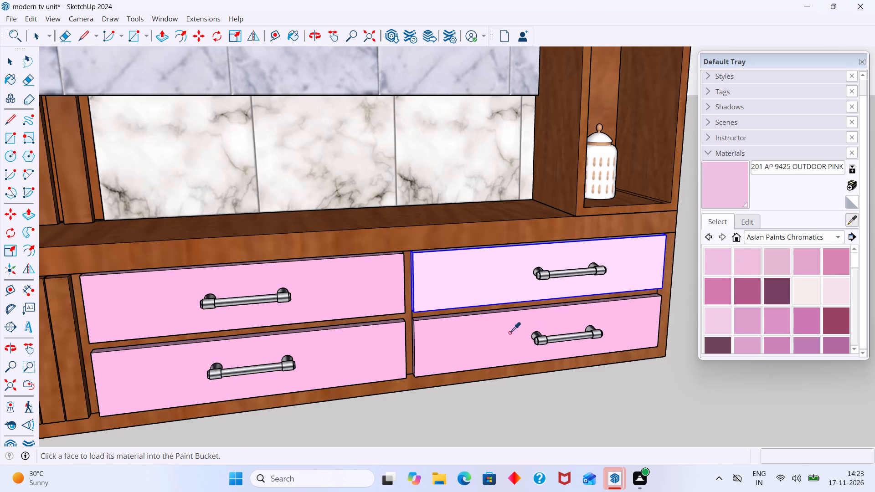
click(507, 333)
click(498, 298)
key(space)
click(618, 386)
Examine how the drawer colour looks against the whole TV unit from a distance and from several angles.
scroll(616, 383, up, 1)
scroll(616, 383, down, 7)
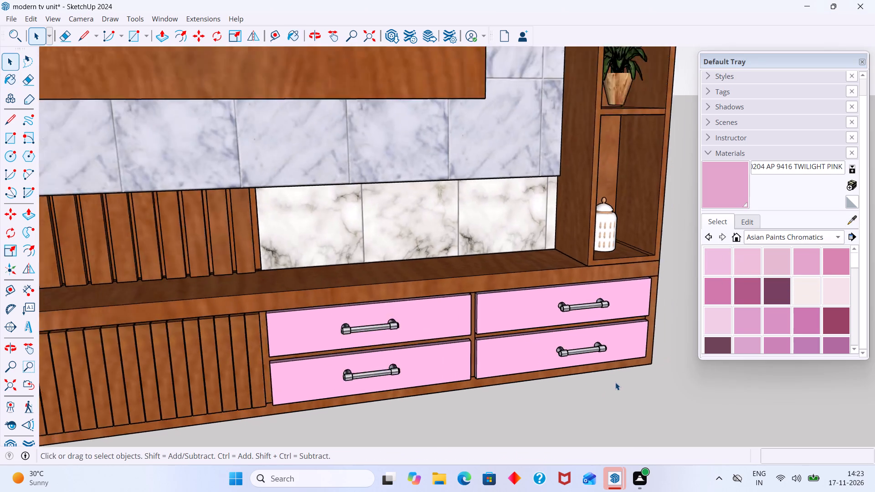
scroll(615, 382, down, 14)
shift+middle_drag(597, 374, 434, 382)
click(603, 312)
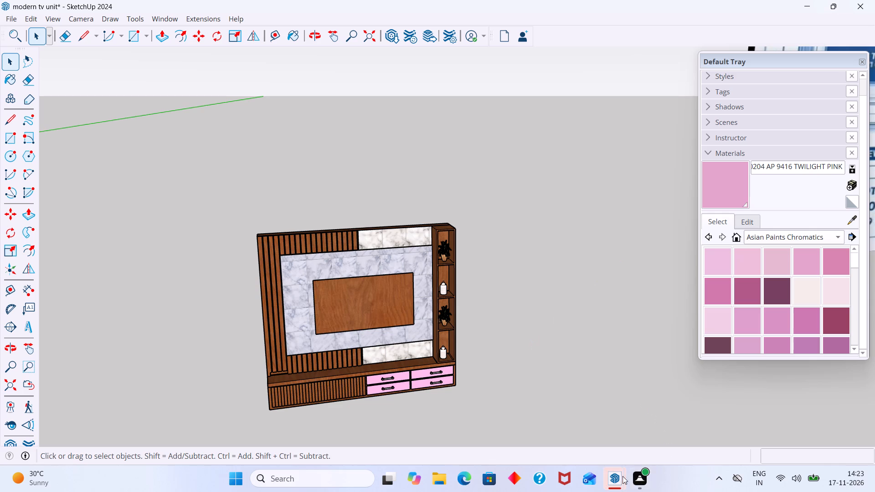
click(594, 425)
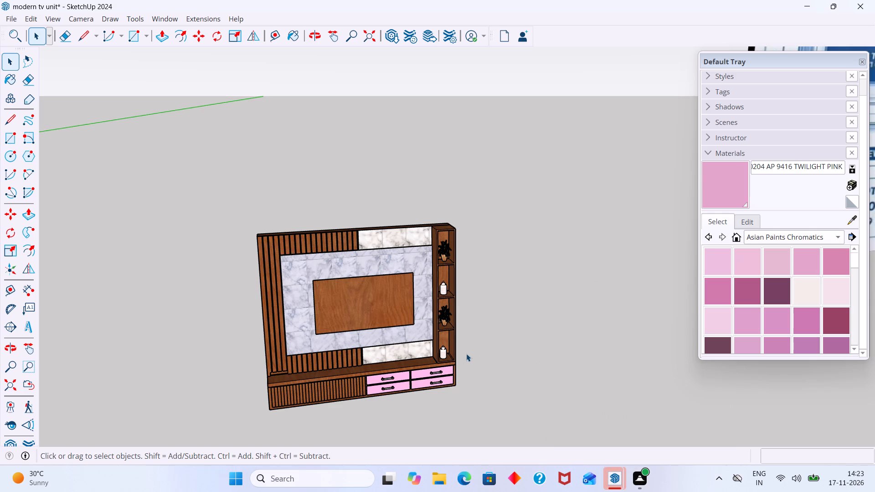
middle_drag(491, 363, 484, 290)
shift+middle_drag(484, 347, 461, 245)
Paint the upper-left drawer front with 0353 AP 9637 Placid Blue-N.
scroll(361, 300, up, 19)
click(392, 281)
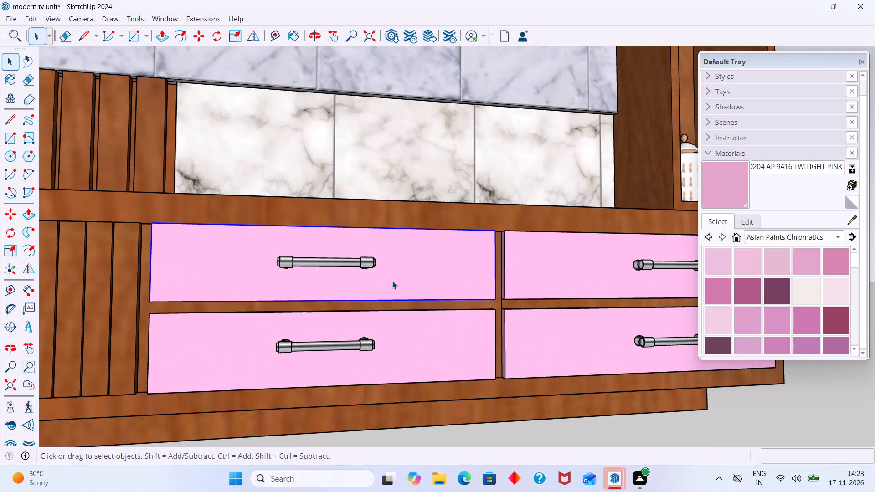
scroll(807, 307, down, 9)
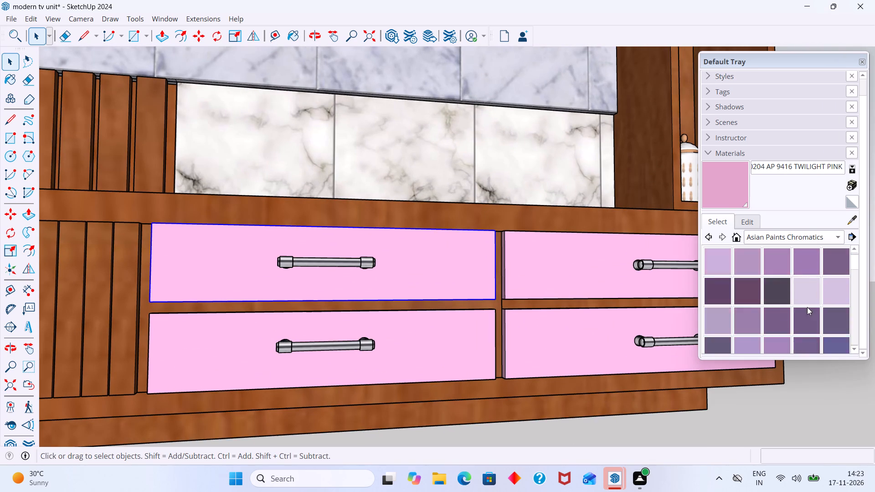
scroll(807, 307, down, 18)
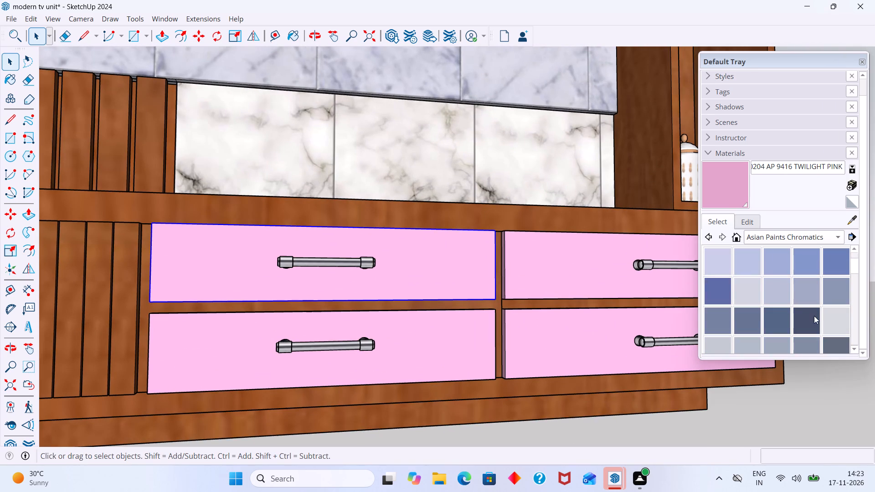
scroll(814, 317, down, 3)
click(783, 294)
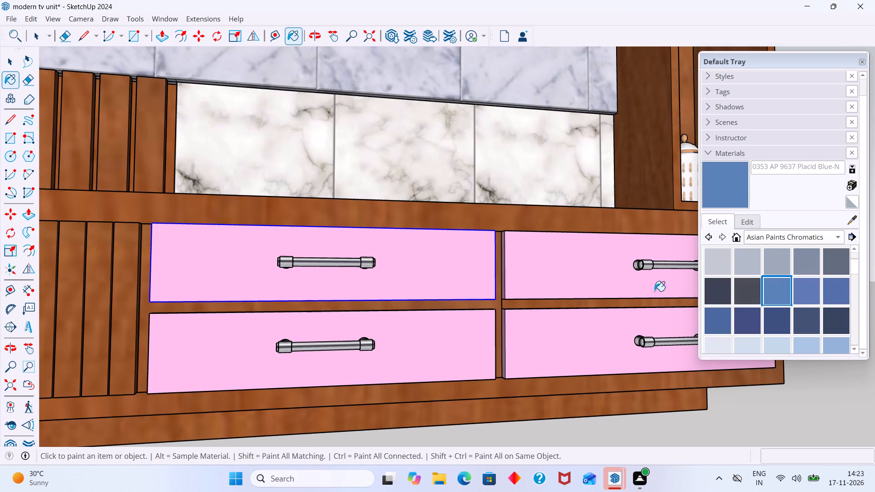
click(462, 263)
Paint the upper-left and lower-right drawer fronts with 0403 AP 7329 Blue Bay for an alternating colour pattern.
scroll(562, 325, down, 3)
scroll(752, 294, down, 2)
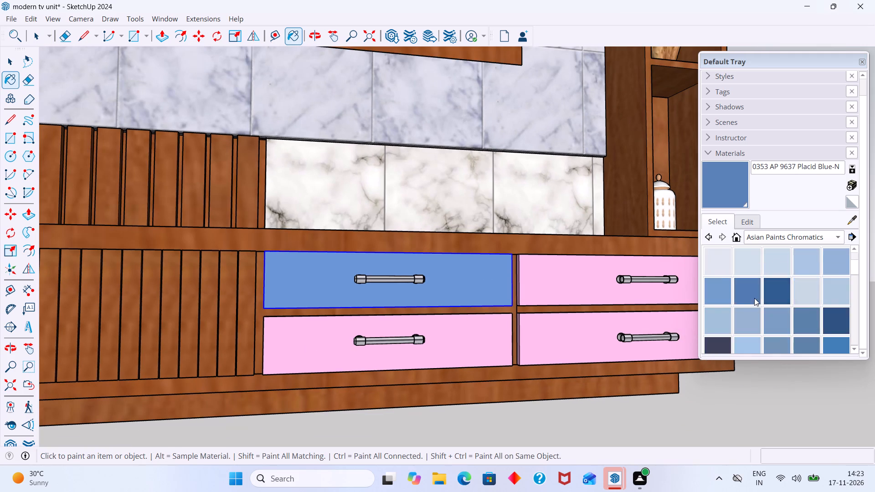
scroll(754, 298, down, 9)
scroll(764, 294, up, 1)
click(777, 284)
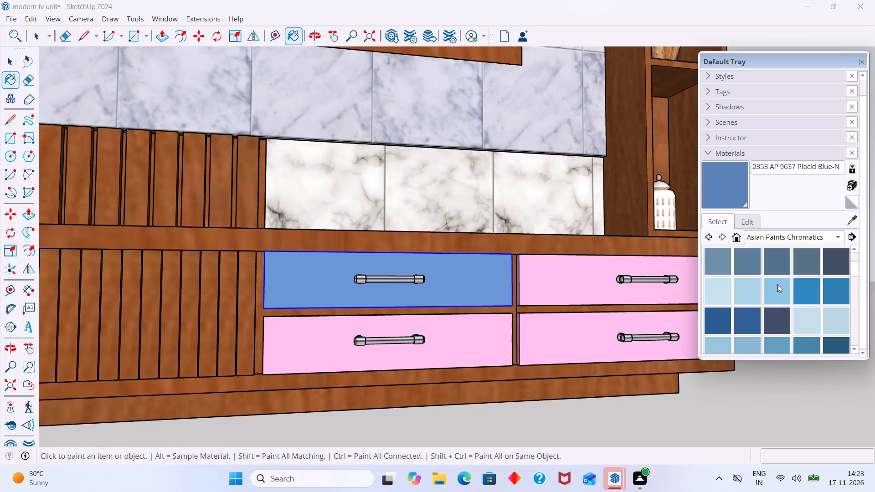
click(498, 285)
click(553, 330)
scroll(561, 320, down, 2)
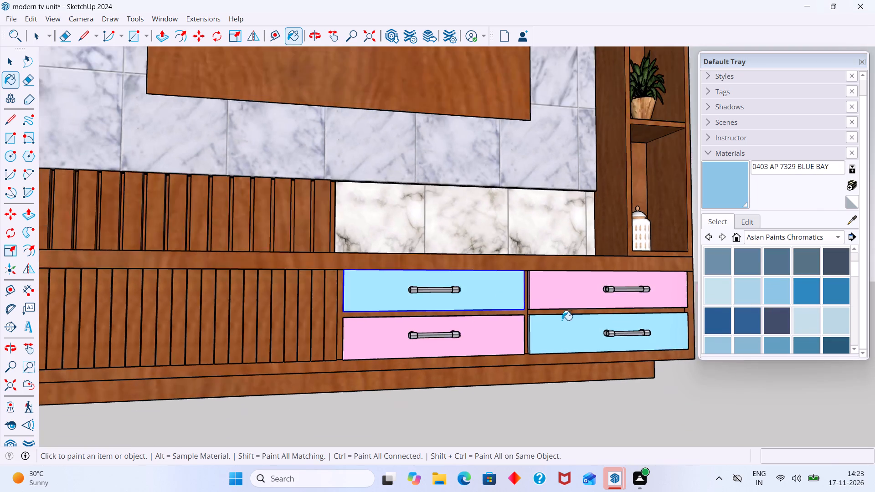
scroll(562, 320, down, 9)
key(space)
click(683, 379)
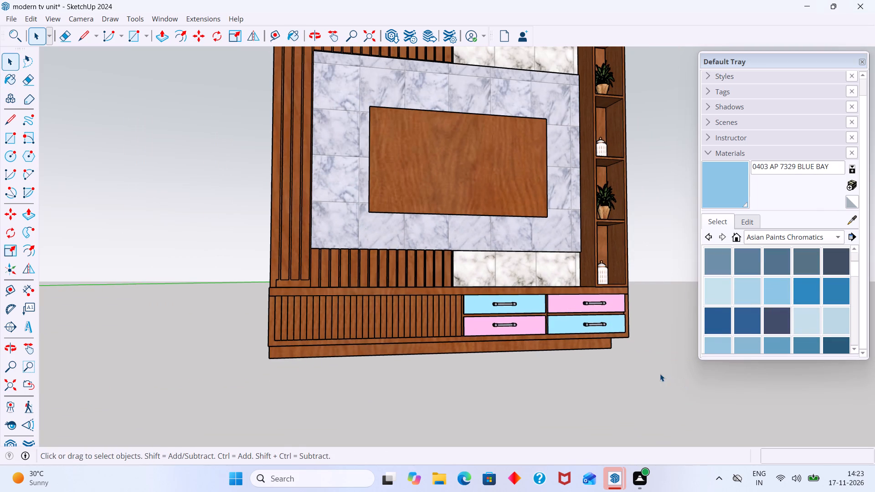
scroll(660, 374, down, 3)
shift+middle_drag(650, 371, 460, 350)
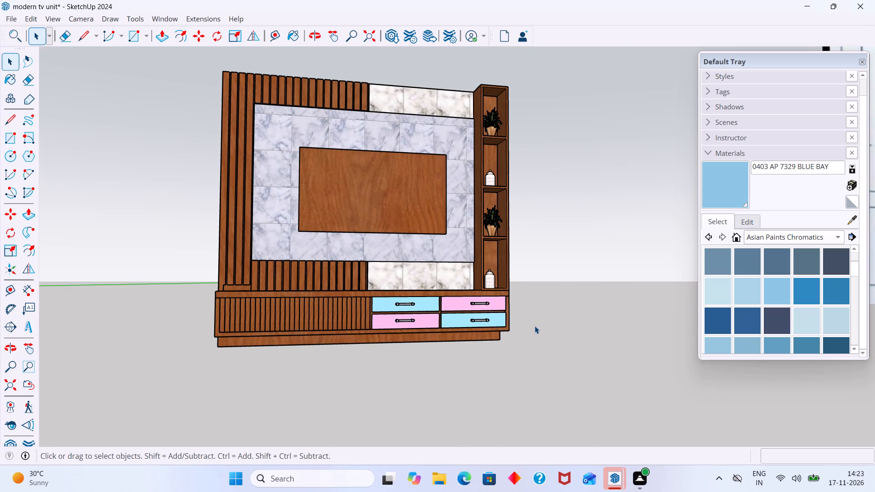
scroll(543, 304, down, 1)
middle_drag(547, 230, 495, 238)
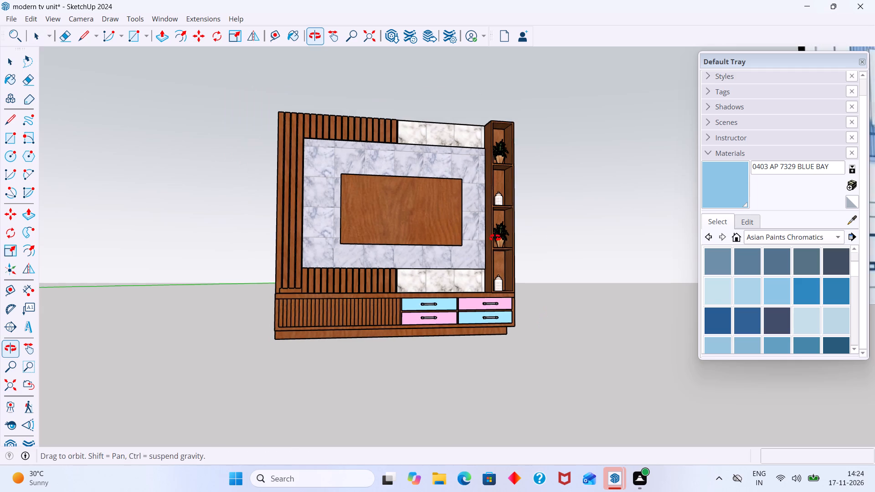
Examine the pink-and-blue drawer pattern against the whole TV unit and the reference image from several angles and distances.
middle_drag(495, 238, 443, 283)
middle_drag(533, 106, 601, 220)
scroll(528, 184, up, 6)
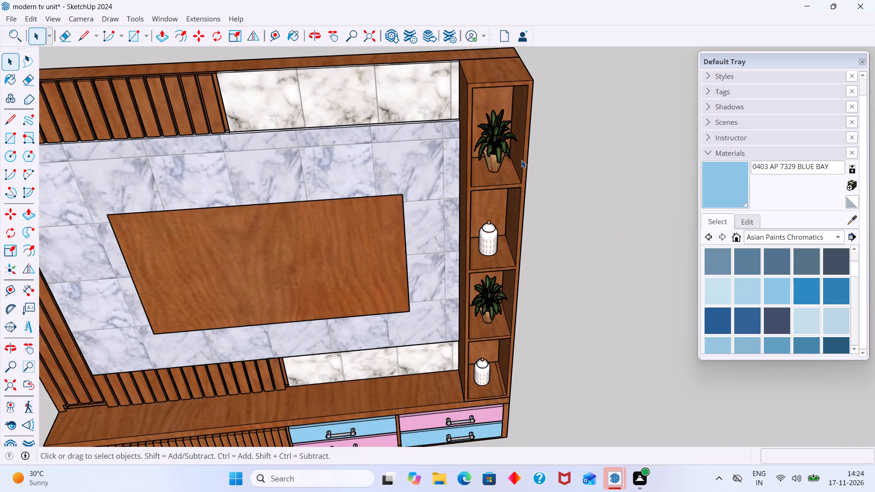
scroll(541, 207, down, 3)
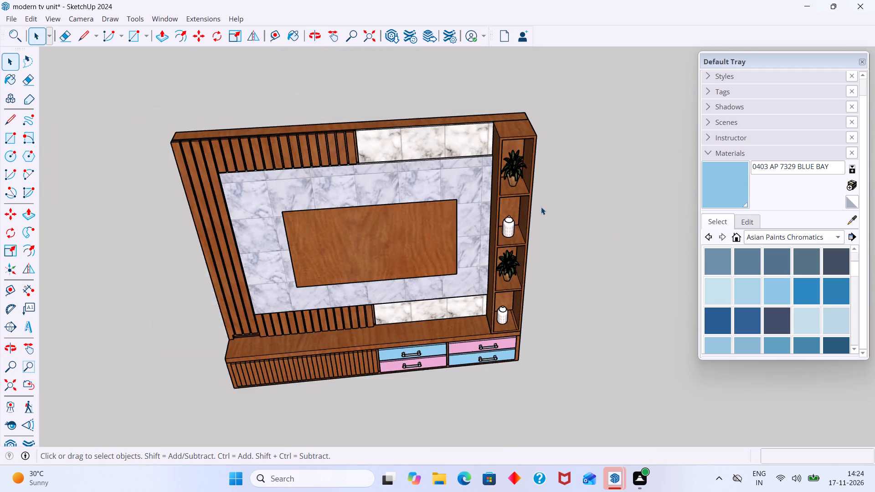
scroll(541, 207, down, 3)
middle_drag(569, 241, 551, 203)
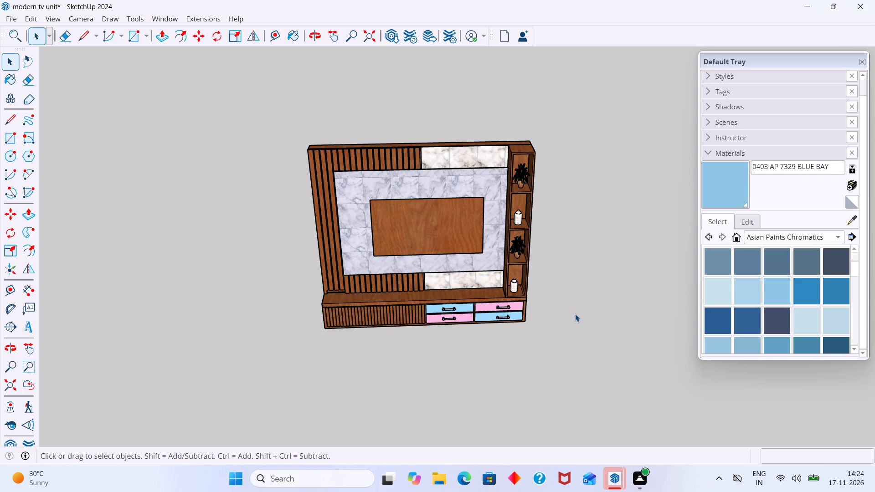
shift+middle_drag(578, 307, 463, 275)
middle_drag(419, 270, 501, 224)
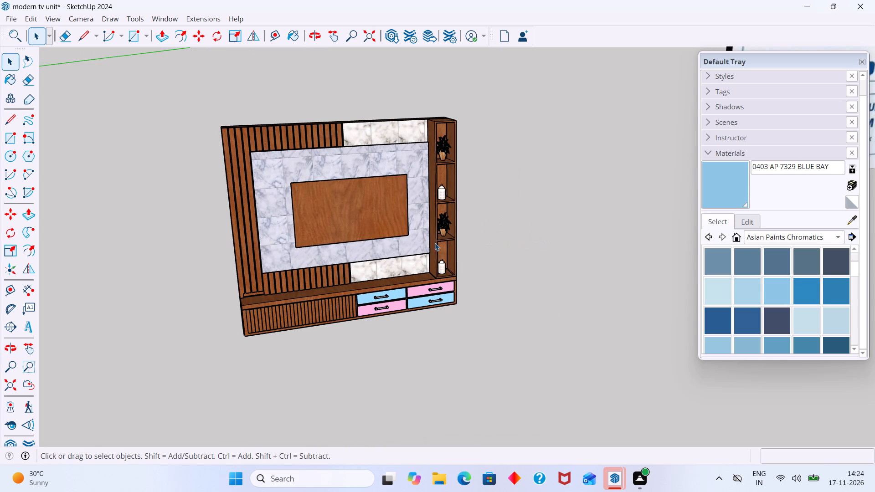
scroll(401, 246, up, 9)
middle_drag(381, 252, 380, 162)
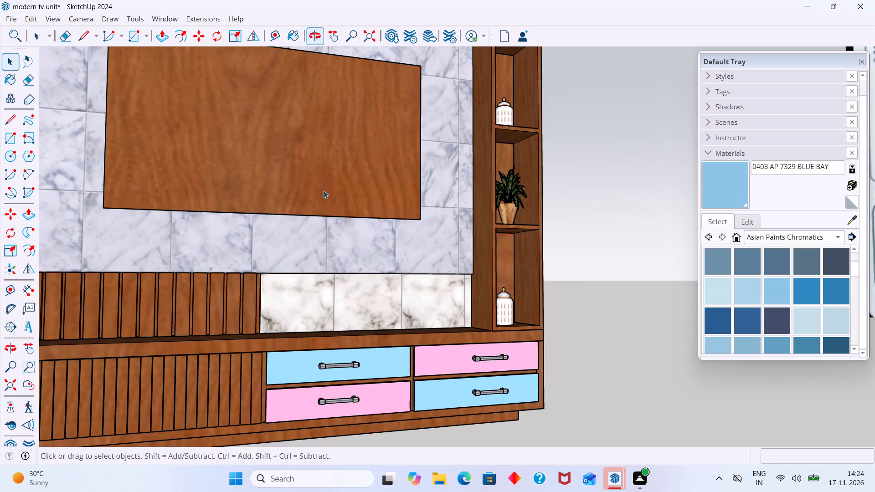
middle_drag(231, 189, 512, 192)
scroll(427, 219, down, 6)
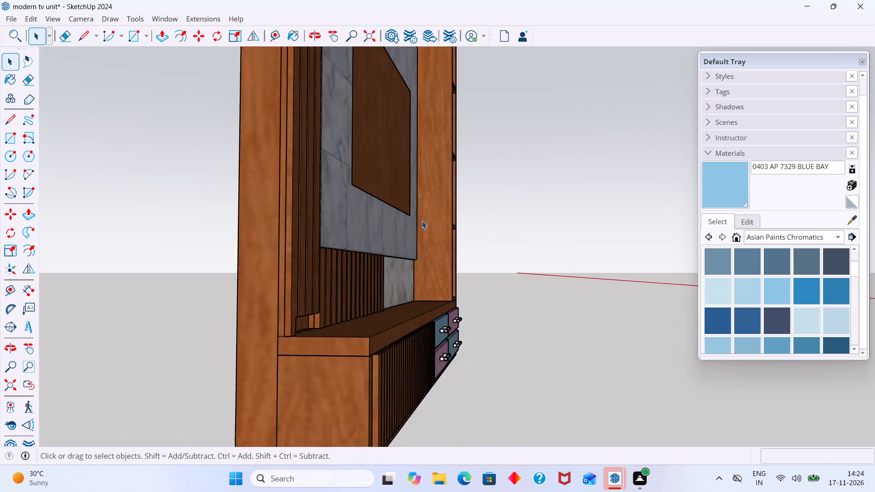
scroll(422, 221, down, 2)
middle_drag(394, 234, 256, 262)
scroll(378, 256, down, 6)
middle_drag(414, 263, 335, 272)
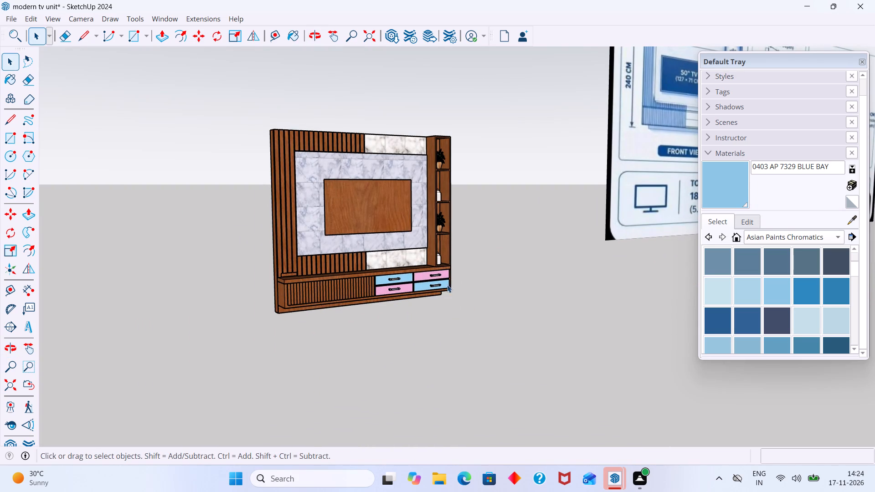
shift+middle_drag(454, 284, 298, 277)
scroll(578, 256, down, 5)
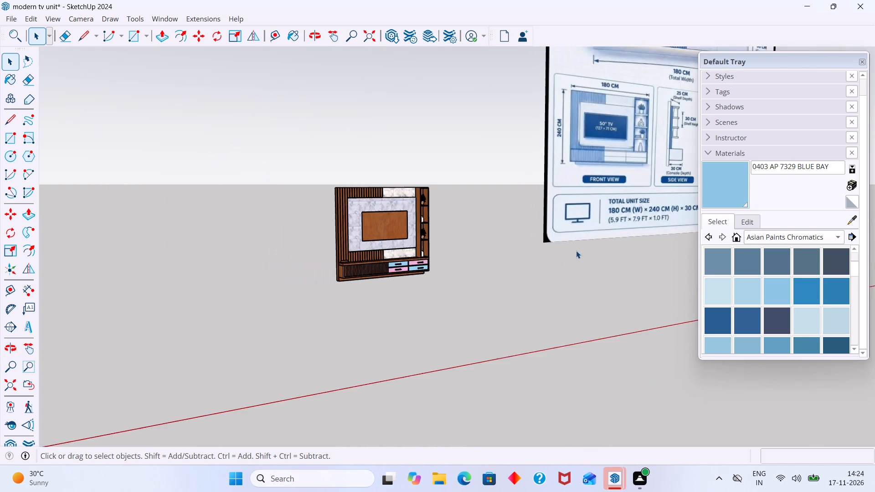
scroll(576, 251, down, 1)
middle_drag(574, 252, 429, 280)
scroll(432, 277, down, 11)
scroll(340, 282, up, 2)
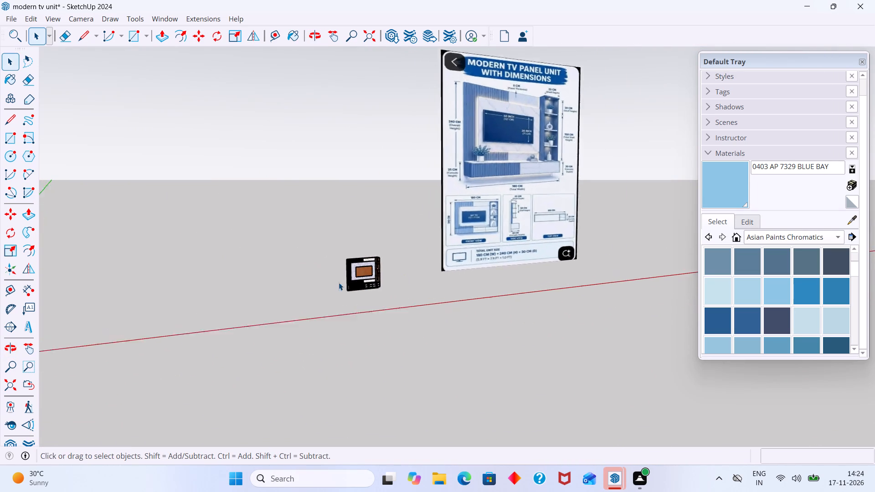
scroll(339, 282, up, 20)
scroll(339, 282, up, 10)
middle_drag(385, 240, 308, 243)
scroll(308, 243, up, 1)
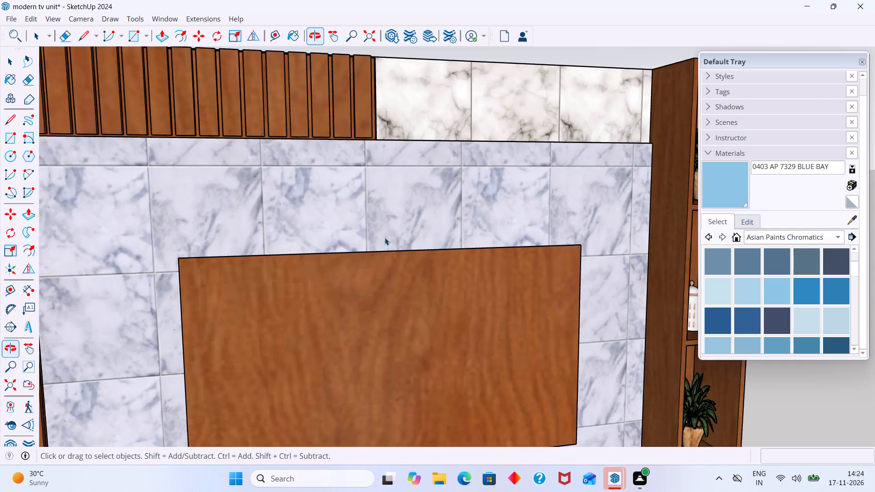
scroll(406, 232, down, 8)
middle_drag(443, 231, 308, 236)
scroll(373, 241, down, 7)
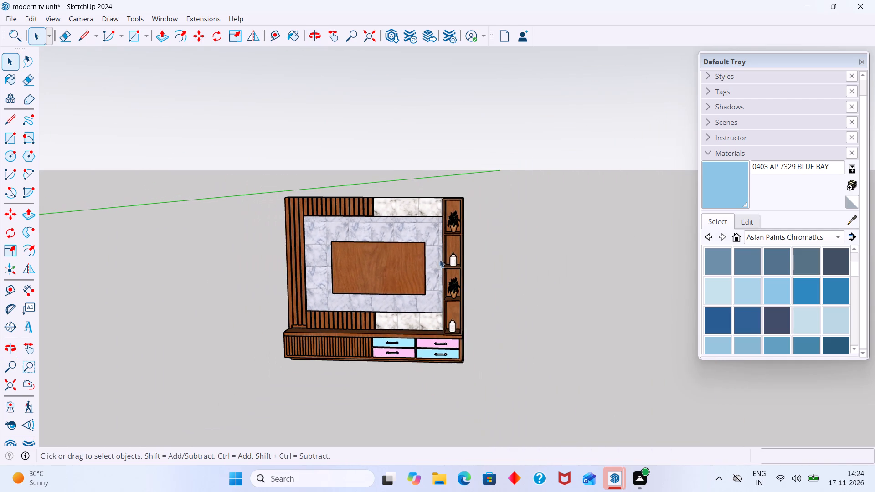
scroll(461, 267, up, 10)
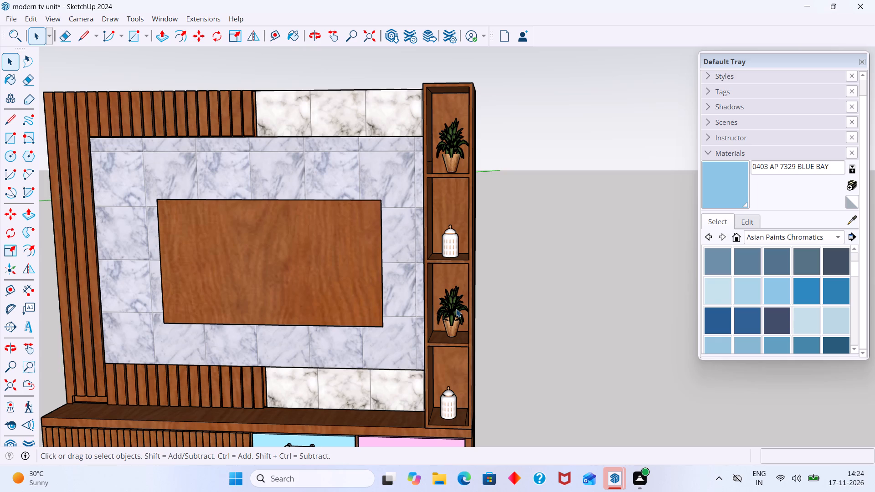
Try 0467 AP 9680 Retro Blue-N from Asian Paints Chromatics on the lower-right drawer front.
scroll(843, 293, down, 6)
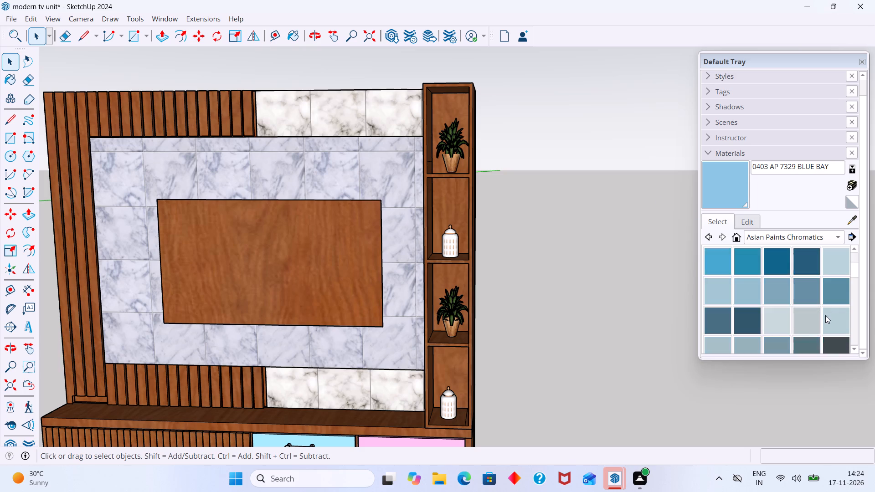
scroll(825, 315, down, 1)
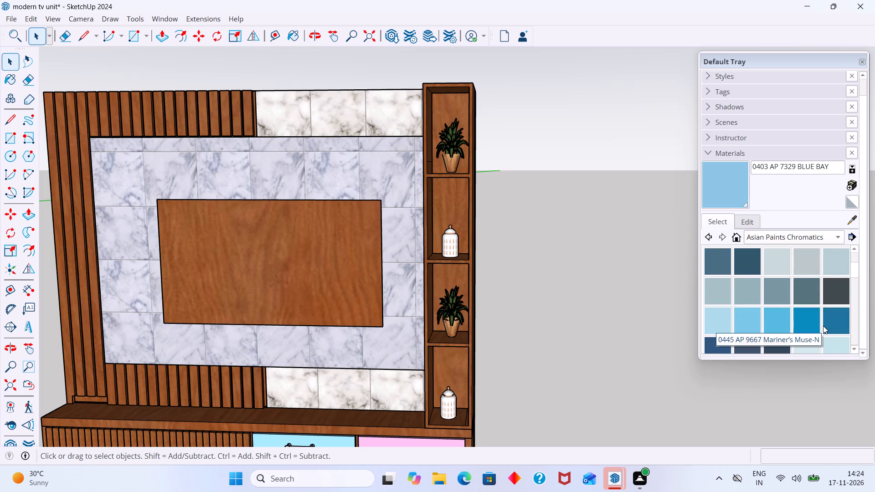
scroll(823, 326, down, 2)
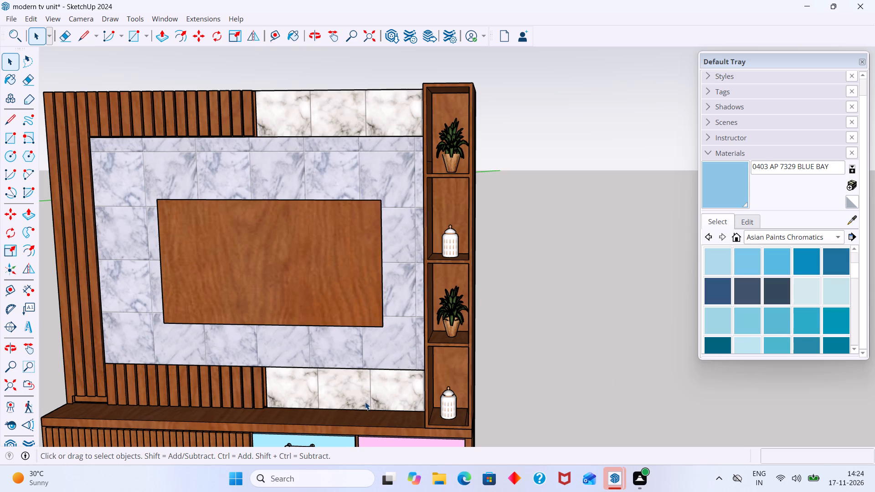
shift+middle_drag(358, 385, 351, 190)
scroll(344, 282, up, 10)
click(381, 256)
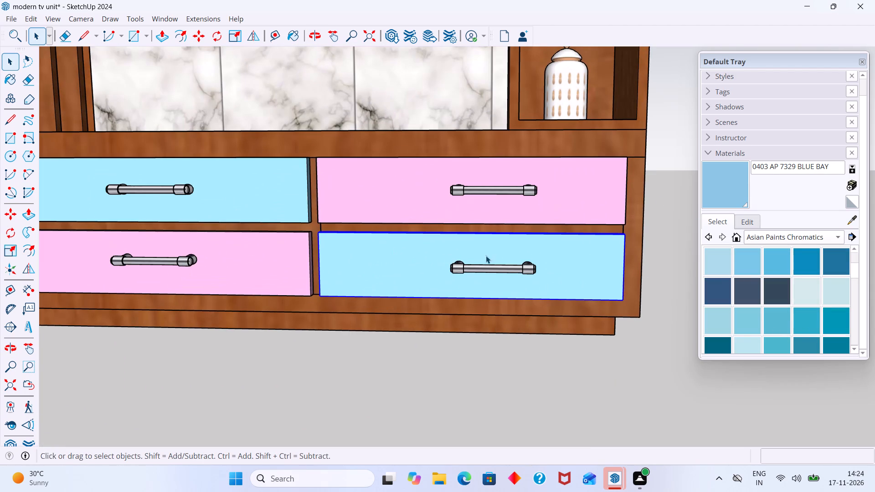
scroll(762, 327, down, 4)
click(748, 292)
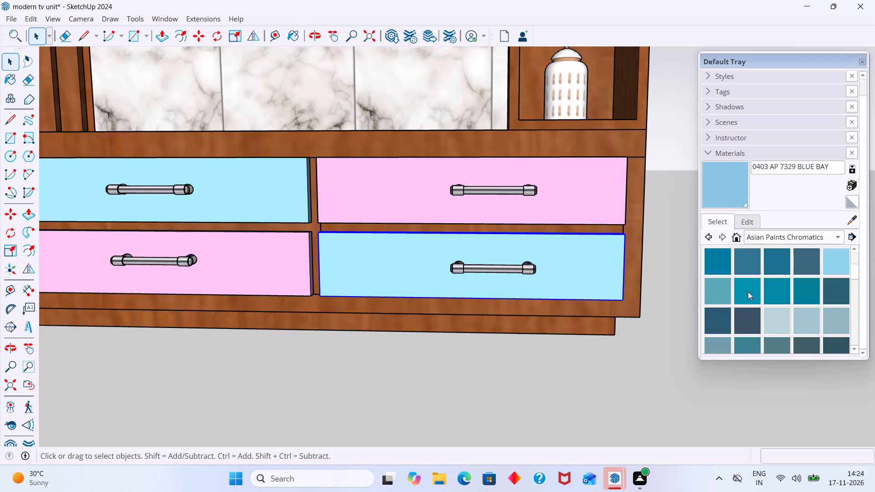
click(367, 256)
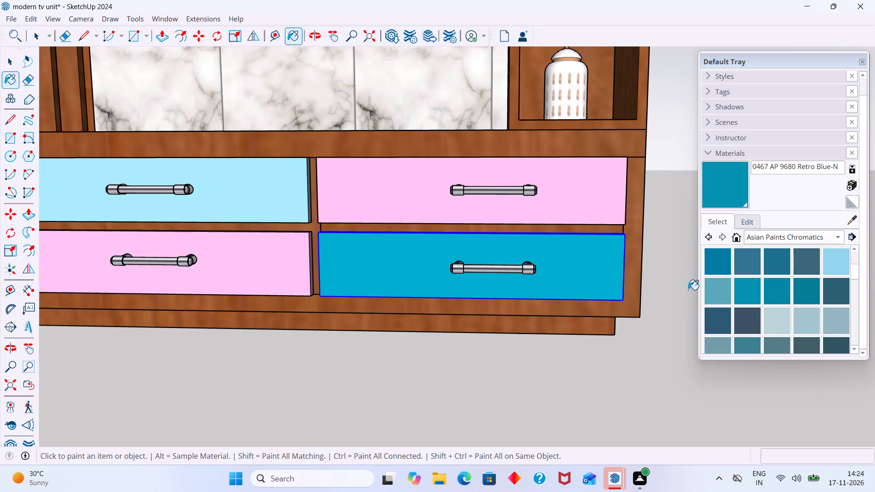
Paint the lower-right and upper-left drawer fronts with AP 9679 Little Andaman-N, leaving nothing selected.
click(723, 295)
click(367, 278)
click(293, 199)
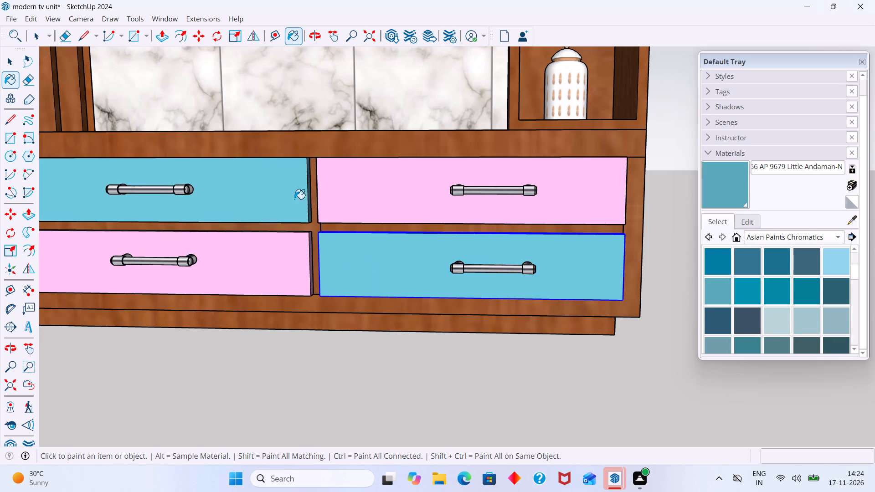
scroll(315, 234, down, 5)
middle_drag(348, 325, 411, 360)
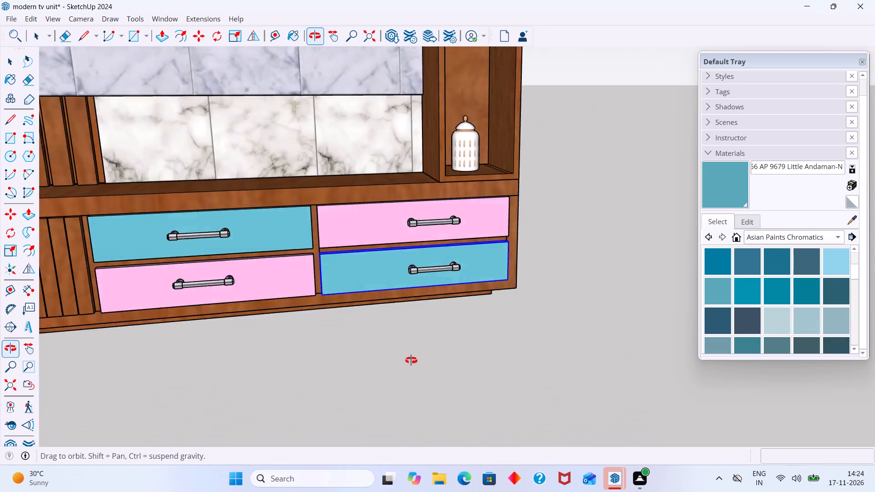
middle_drag(411, 360, 352, 360)
key(space)
click(461, 375)
Examine the new drawer colours against the whole TV unit from near and far.
scroll(474, 354, down, 16)
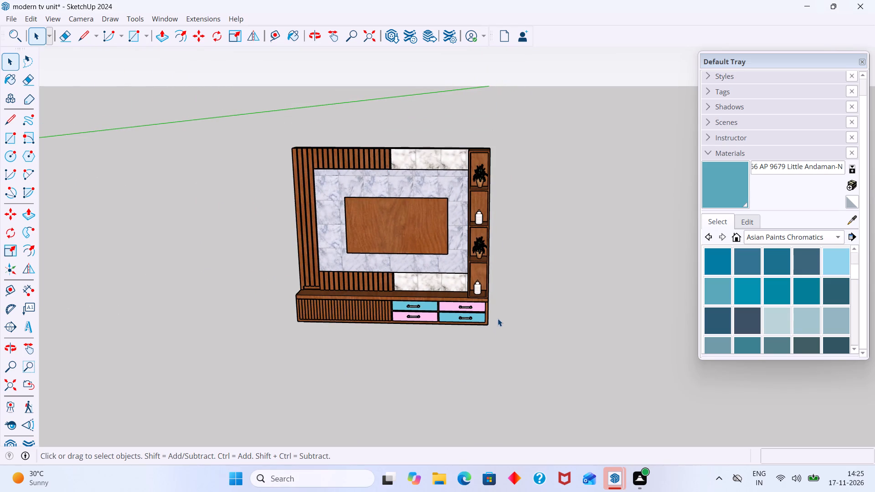
scroll(499, 310, down, 7)
middle_drag(494, 310, 400, 339)
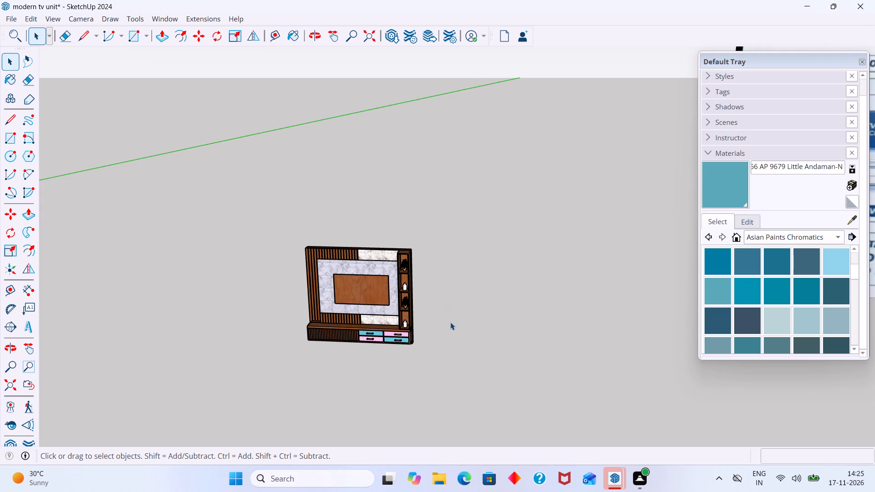
scroll(410, 327, up, 6)
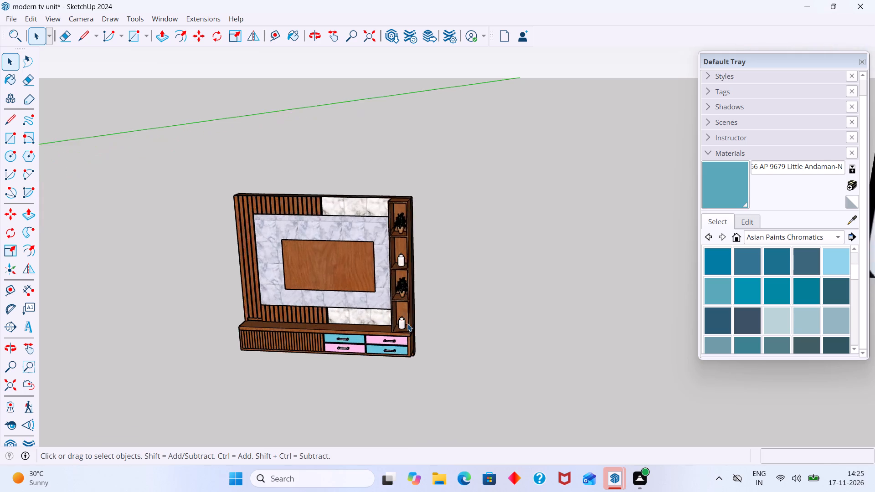
scroll(407, 323, up, 11)
scroll(404, 325, down, 13)
middle_drag(404, 325, 527, 205)
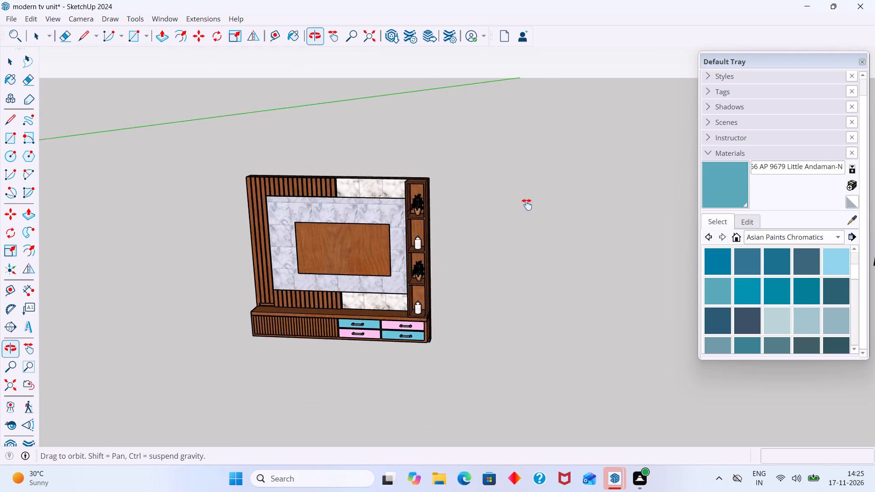
middle_drag(527, 205, 530, 200)
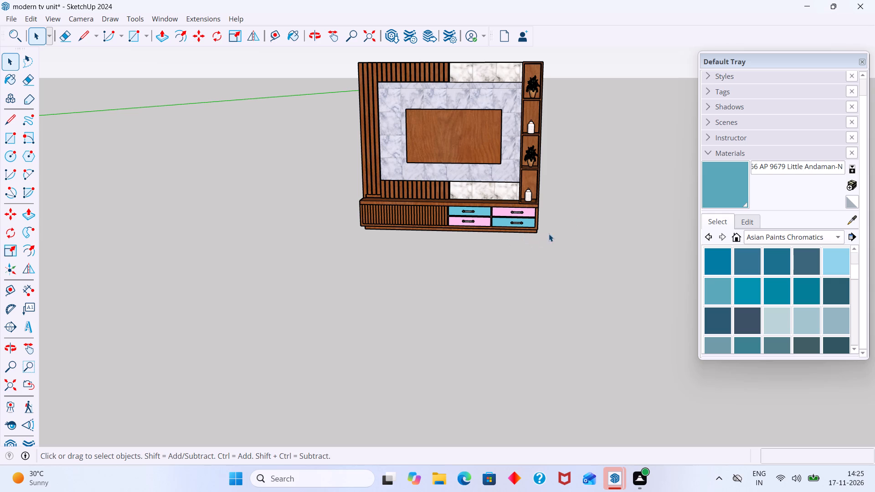
scroll(530, 219, up, 7)
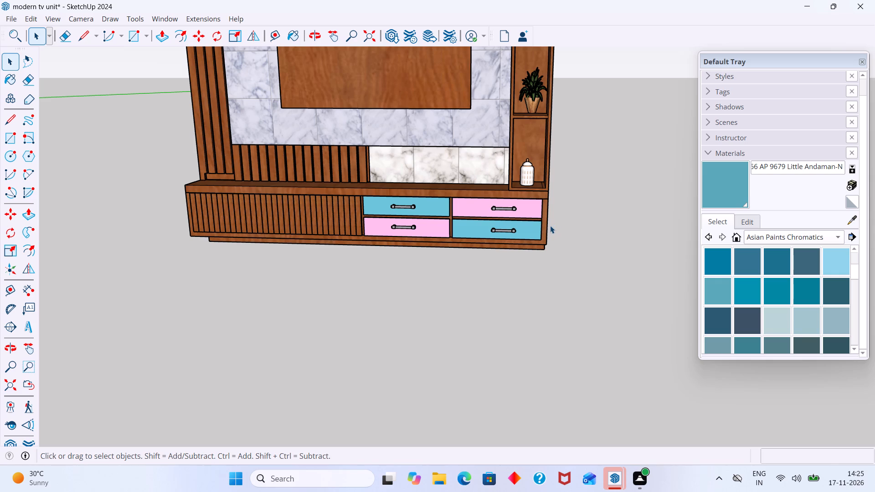
scroll(520, 225, down, 6)
middle_drag(543, 260, 677, 223)
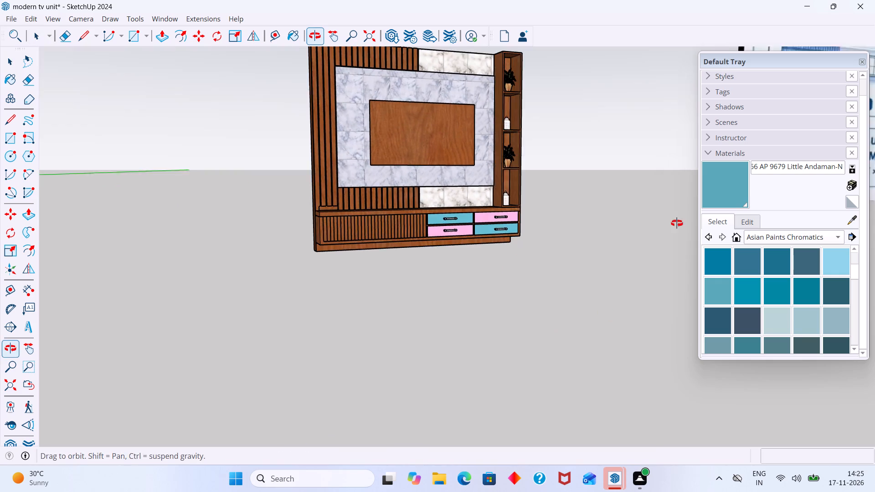
middle_drag(677, 223, 677, 223)
Extend the bottom of the second tall wood slat from the unit's outer edge down to the console top with Push/Pull.
scroll(428, 261, up, 2)
middle_drag(427, 261, 637, 275)
scroll(419, 228, up, 4)
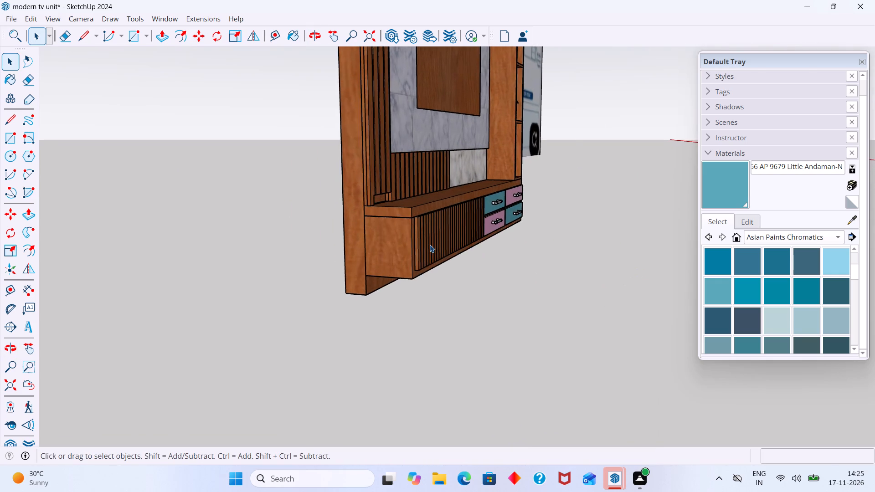
middle_drag(334, 256, 318, 260)
scroll(358, 244, down, 5)
scroll(357, 215, up, 17)
middle_drag(352, 261, 315, 201)
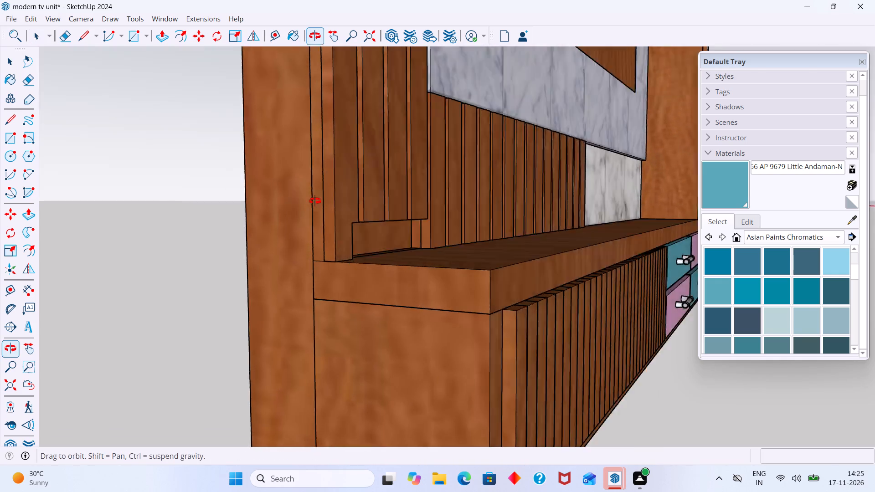
middle_drag(315, 201, 304, 186)
scroll(385, 215, up, 15)
middle_drag(356, 249, 350, 221)
scroll(346, 224, up, 2)
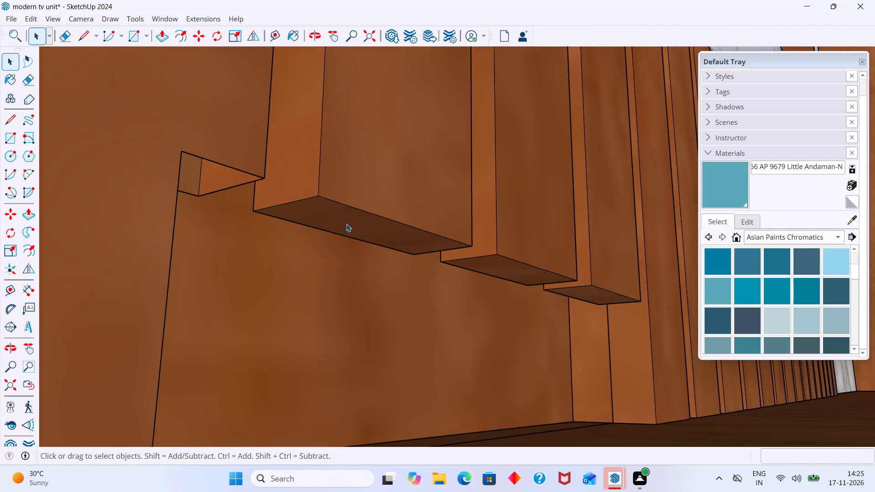
scroll(346, 224, up, 6)
scroll(154, 191, down, 6)
middle_drag(157, 205, 124, 182)
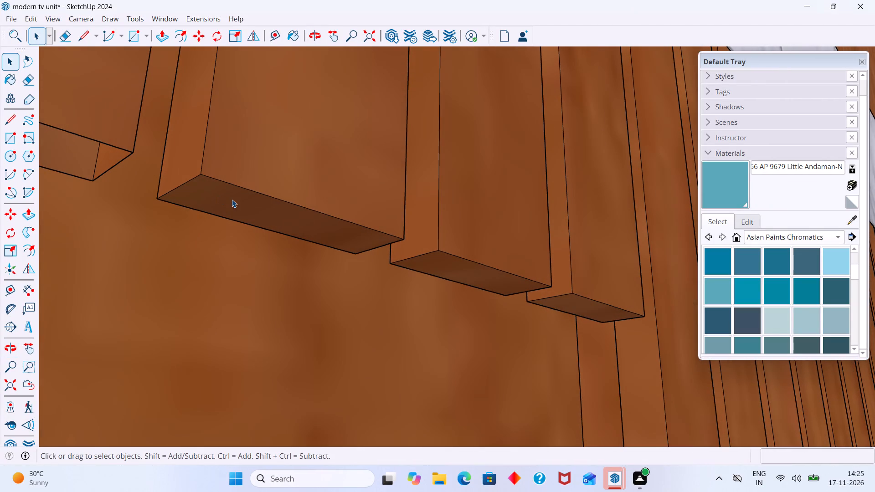
click(232, 200)
double_click(235, 200)
click(241, 205)
double_click(241, 206)
click(247, 209)
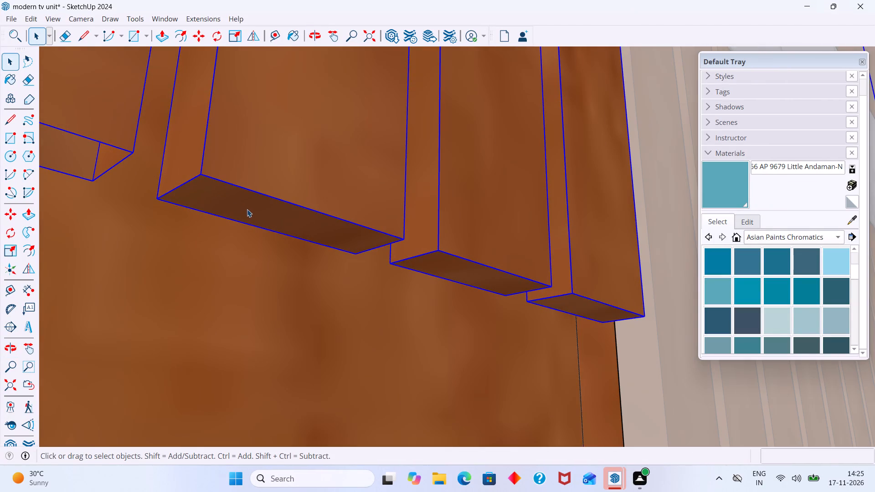
triple_click(252, 203)
click(255, 206)
triple_click(252, 213)
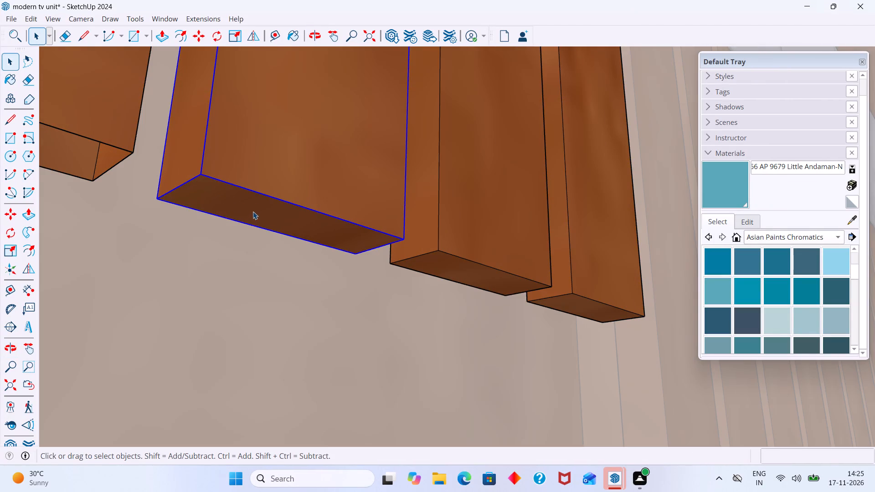
click(259, 211)
key(p)
click(259, 211)
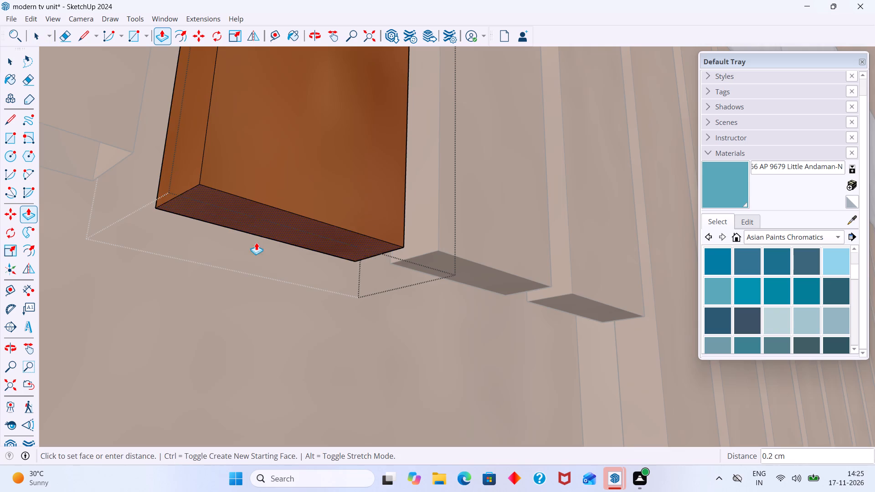
scroll(255, 260, down, 11)
scroll(264, 252, down, 13)
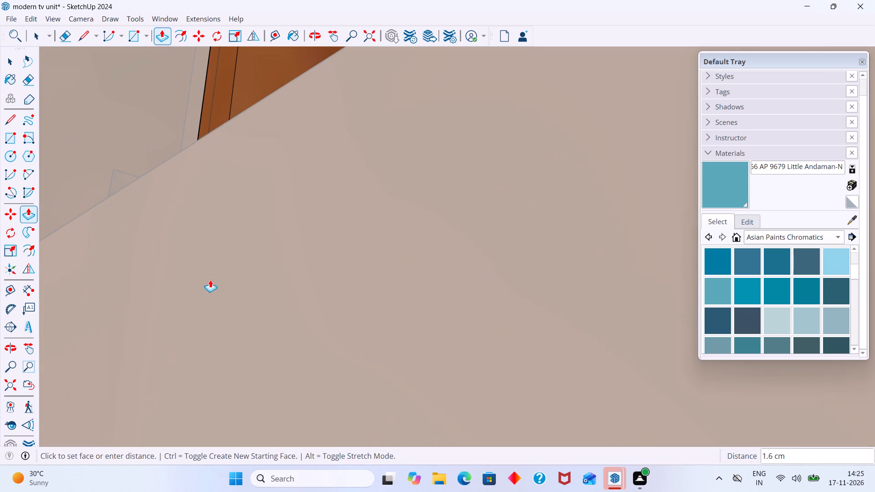
click(11, 387)
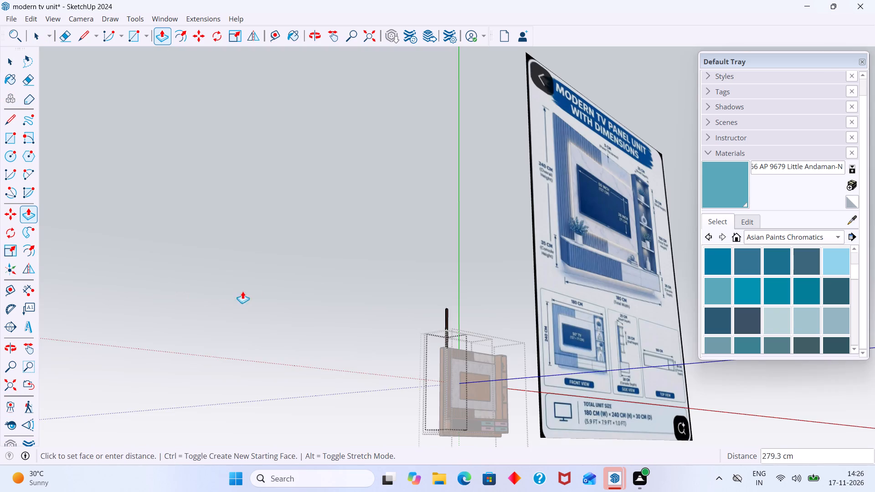
scroll(260, 293, down, 3)
middle_drag(409, 395, 368, 333)
scroll(432, 390, up, 3)
shift+middle_drag(428, 393, 420, 372)
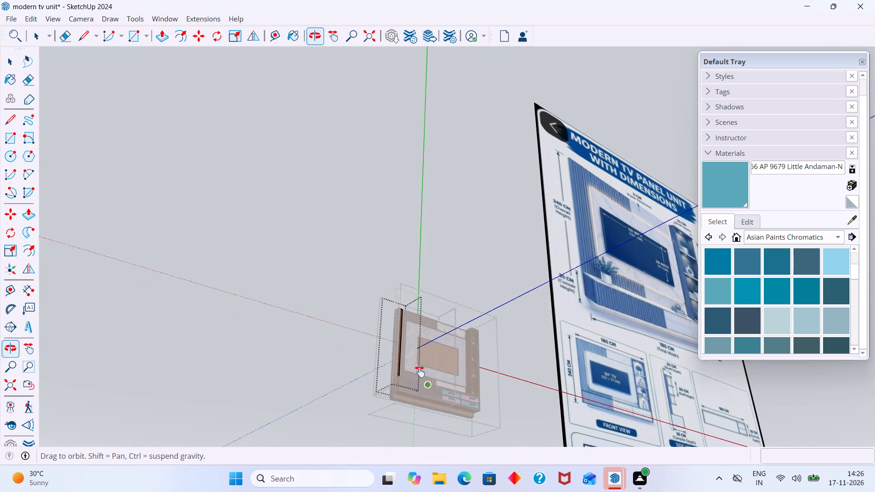
shift+middle_drag(420, 372, 365, 242)
middle_drag(357, 255, 353, 354)
scroll(320, 241, up, 20)
scroll(320, 241, up, 3)
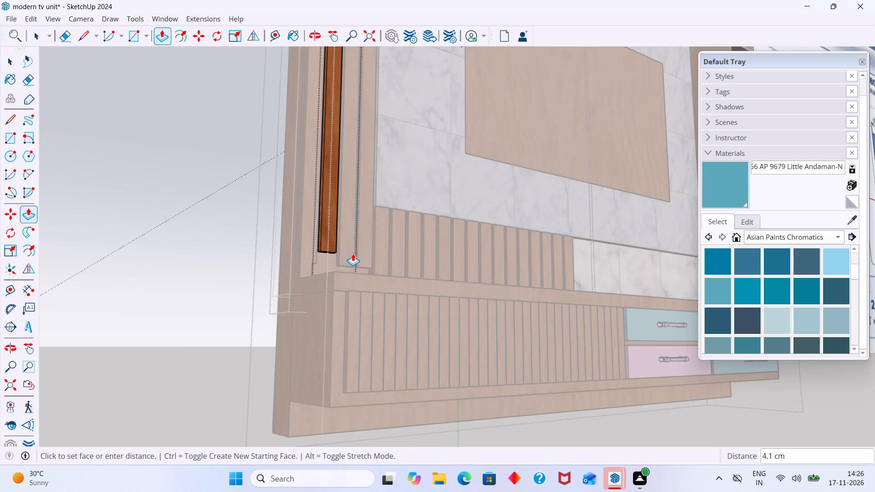
scroll(353, 253, up, 13)
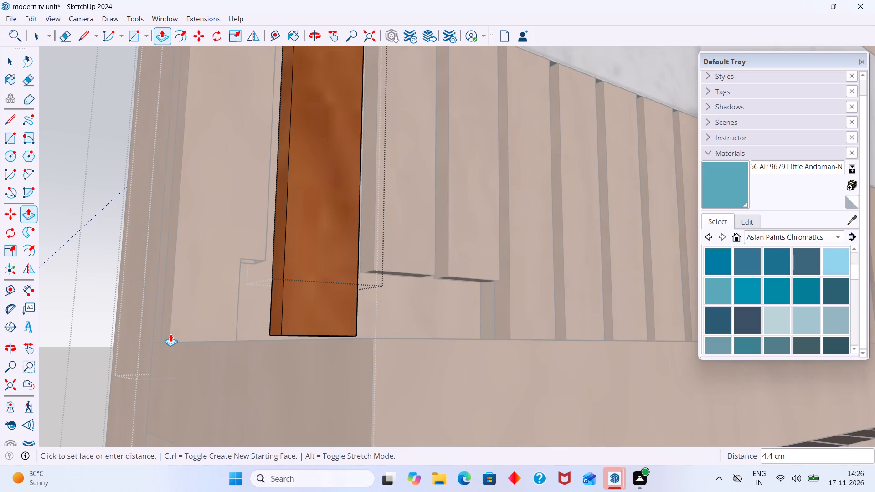
click(167, 338)
key(space)
scroll(302, 313, down, 4)
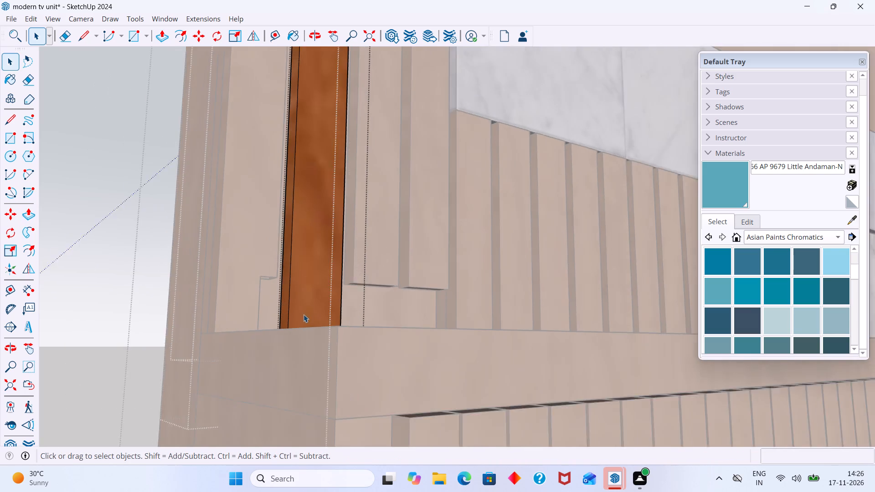
scroll(304, 314, down, 16)
click(164, 342)
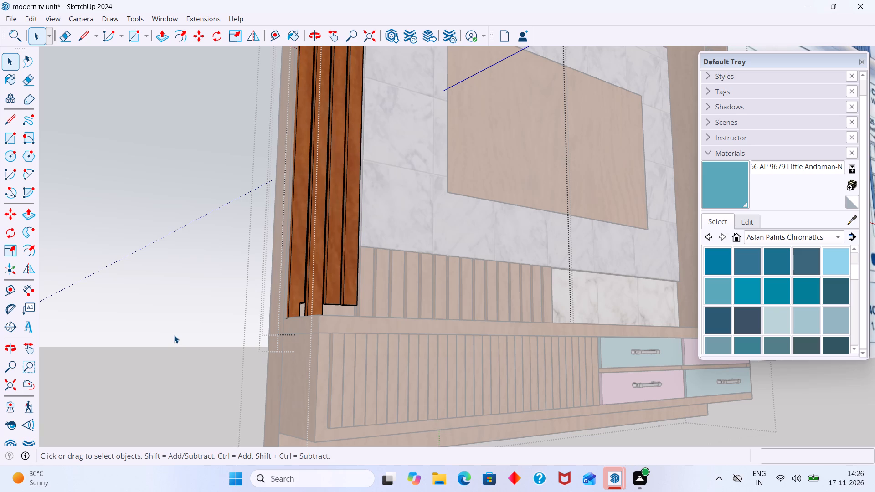
scroll(174, 335, down, 10)
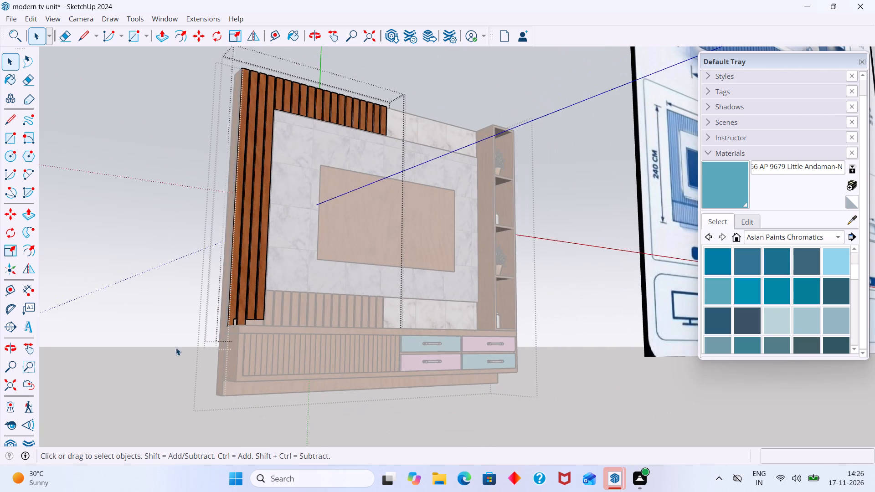
click(141, 373)
Push/Pull the bottom face of the third tall slat down about 4.9 cm, level with the neighbouring slat's end at the console top.
middle_drag(227, 347, 149, 369)
scroll(238, 315, up, 12)
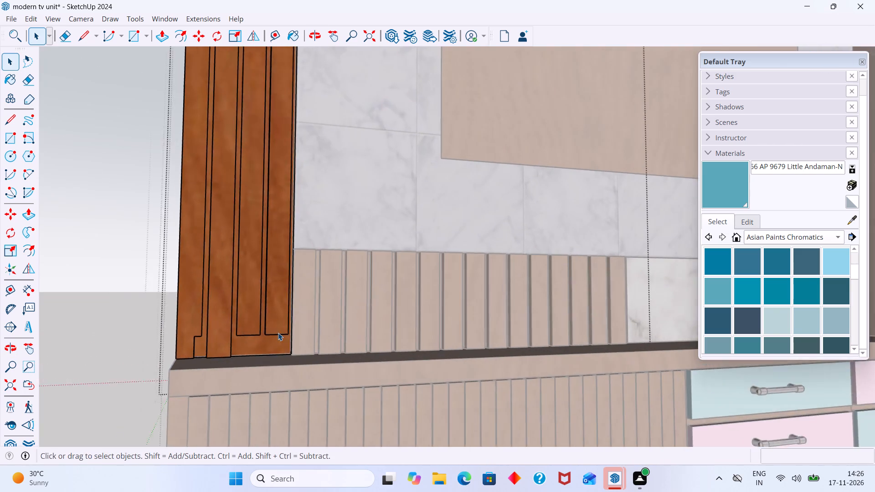
middle_drag(278, 333, 246, 293)
scroll(253, 330, up, 15)
middle_drag(233, 329, 223, 307)
scroll(226, 308, up, 14)
double_click(226, 308)
click(233, 313)
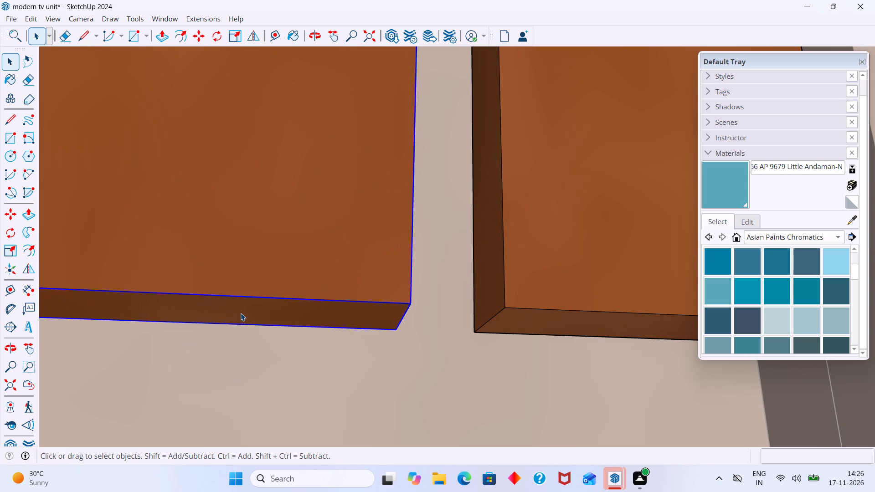
double_click(241, 313)
click(268, 320)
key(p)
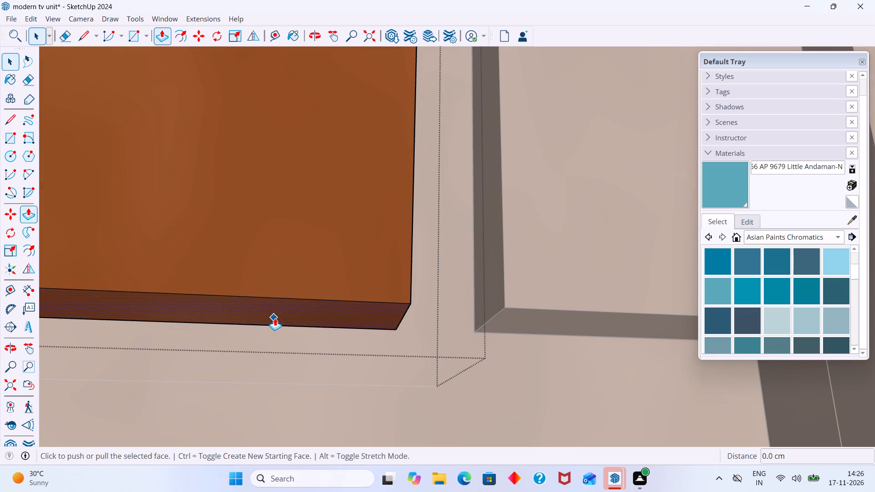
click(275, 318)
scroll(279, 335, down, 16)
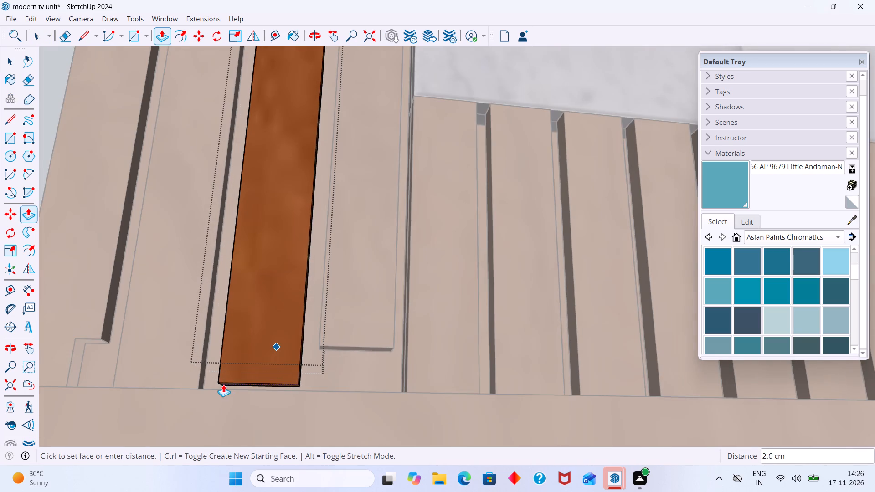
middle_drag(223, 384, 189, 447)
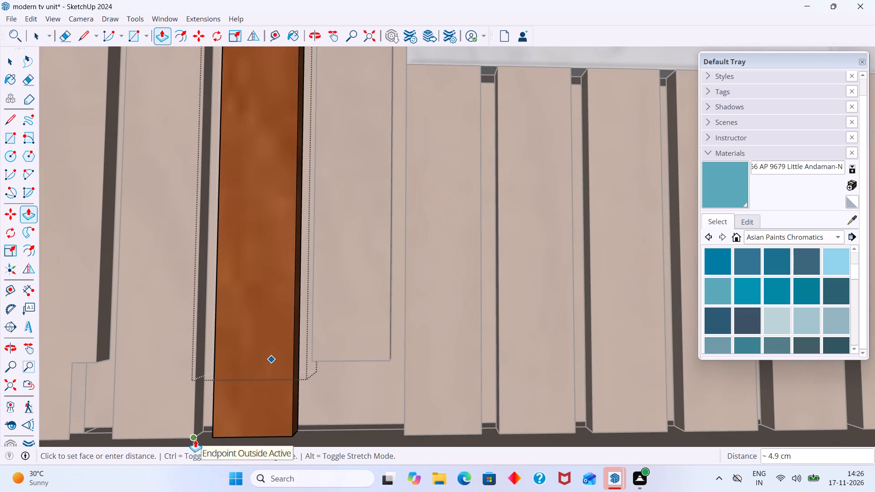
click(194, 437)
scroll(230, 415, down, 8)
key(space)
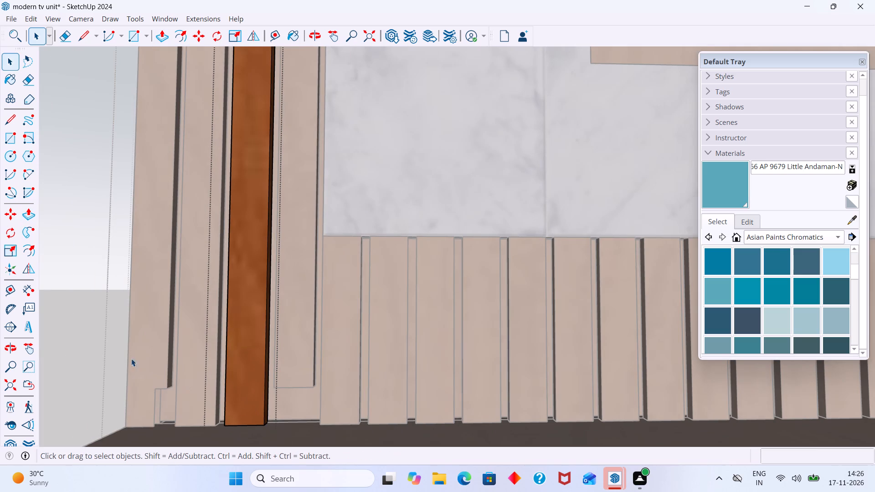
click(89, 303)
scroll(96, 299, down, 9)
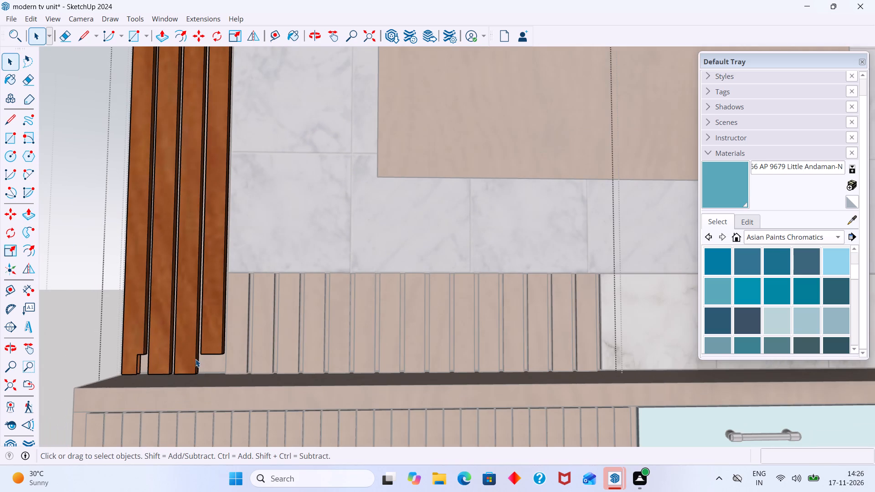
Extend the fourth tall slat, nearest the marble panel, down to the console top with Push/Pull, then leave the slat's editing.
middle_drag(196, 359, 214, 243)
middle_drag(191, 272, 231, 277)
scroll(186, 244, up, 12)
middle_drag(208, 234, 230, 179)
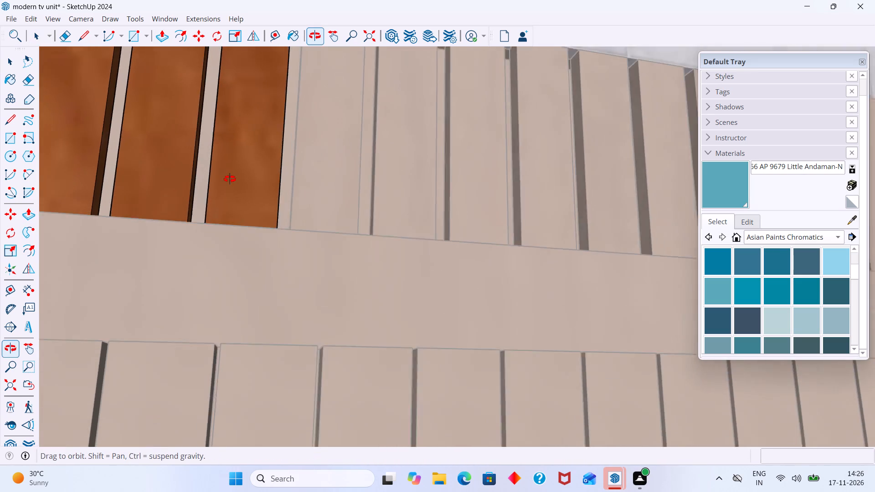
middle_drag(230, 179, 218, 209)
scroll(232, 230, up, 11)
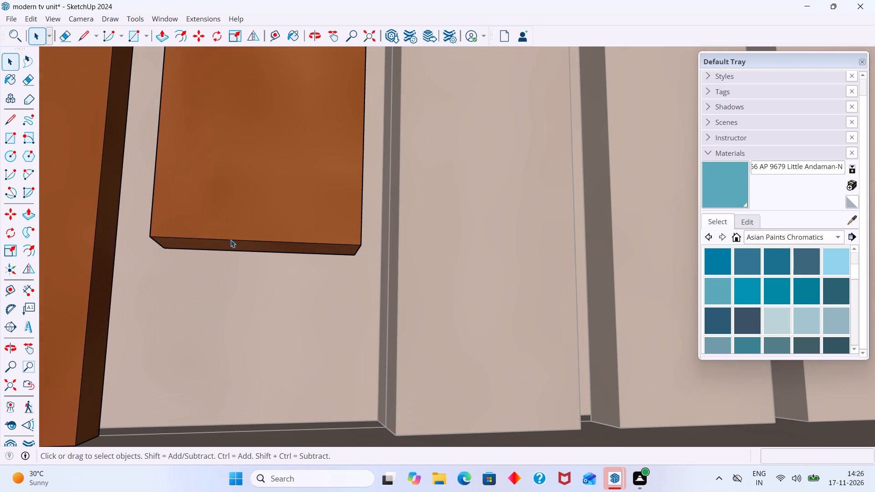
scroll(231, 240, up, 10)
middle_drag(241, 225, 250, 189)
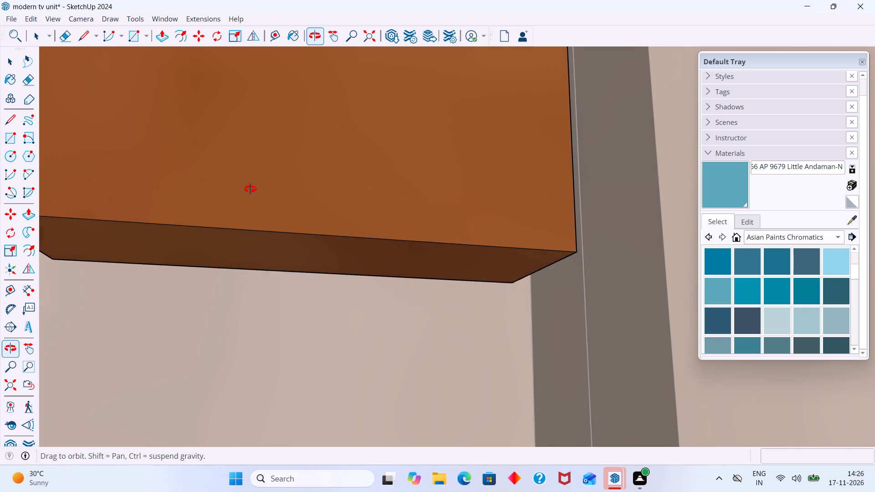
middle_drag(250, 189, 251, 189)
double_click(246, 252)
click(256, 256)
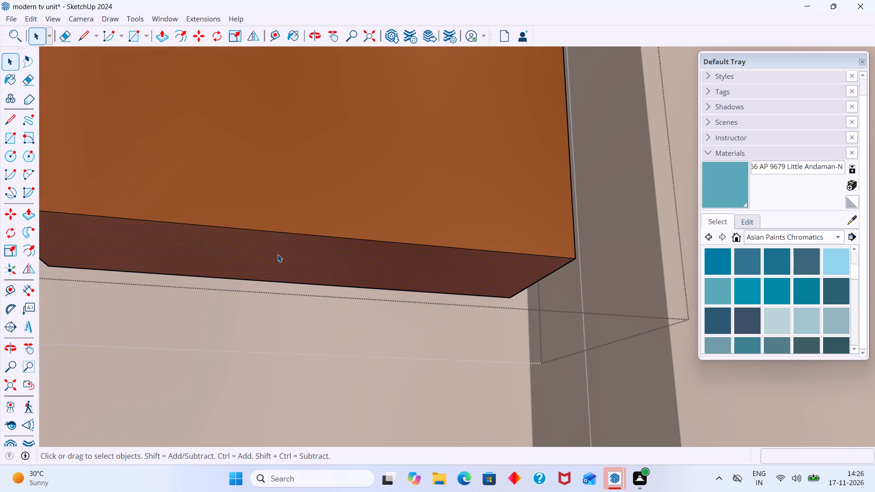
key(p)
click(284, 250)
scroll(283, 297, down, 3)
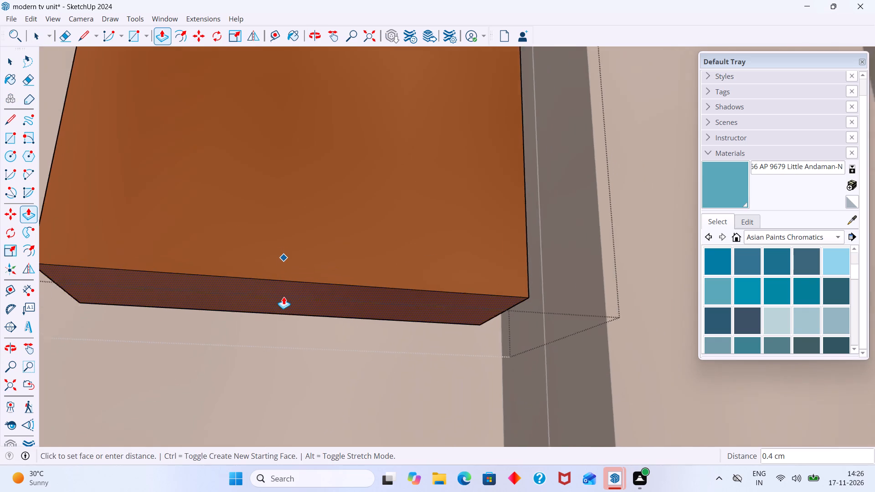
scroll(283, 297, down, 14)
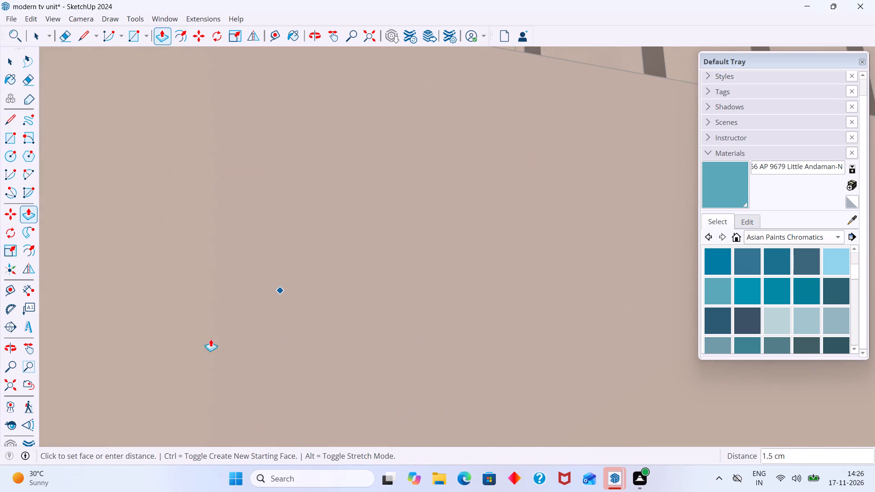
click(11, 385)
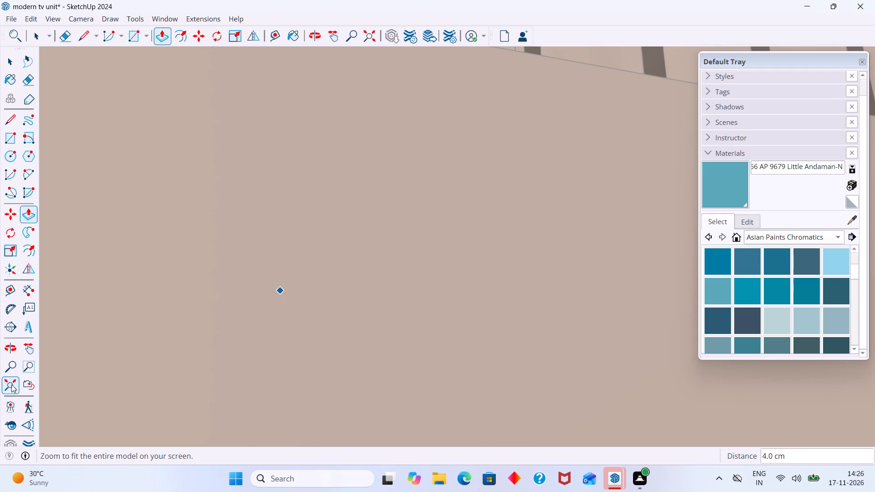
middle_drag(201, 392, 237, 303)
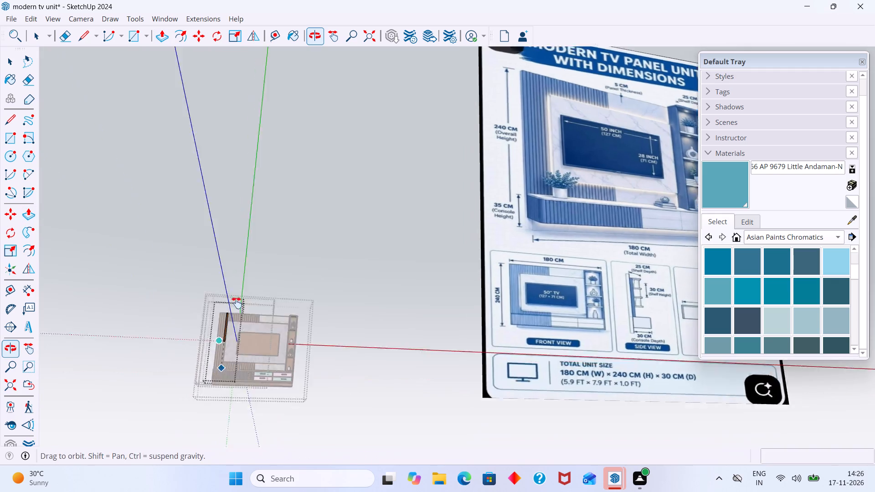
middle_drag(237, 303, 259, 244)
middle_drag(240, 308, 241, 396)
scroll(241, 265, up, 11)
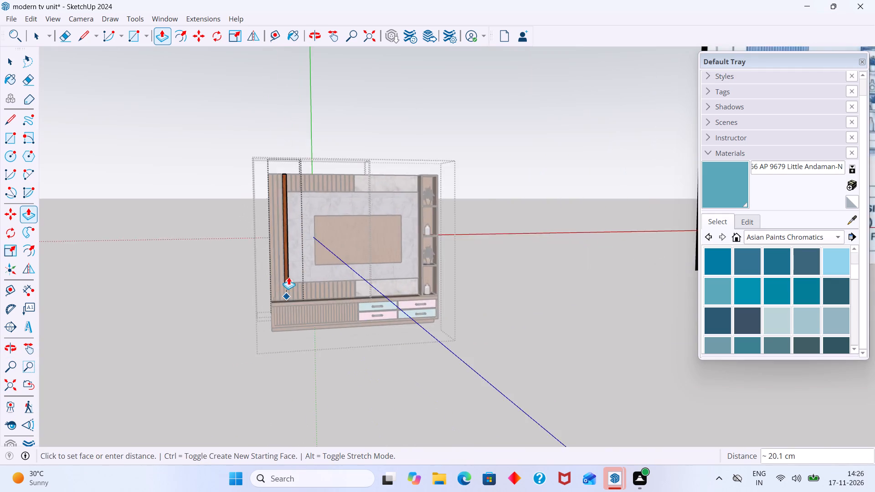
scroll(288, 277, up, 20)
scroll(288, 277, up, 11)
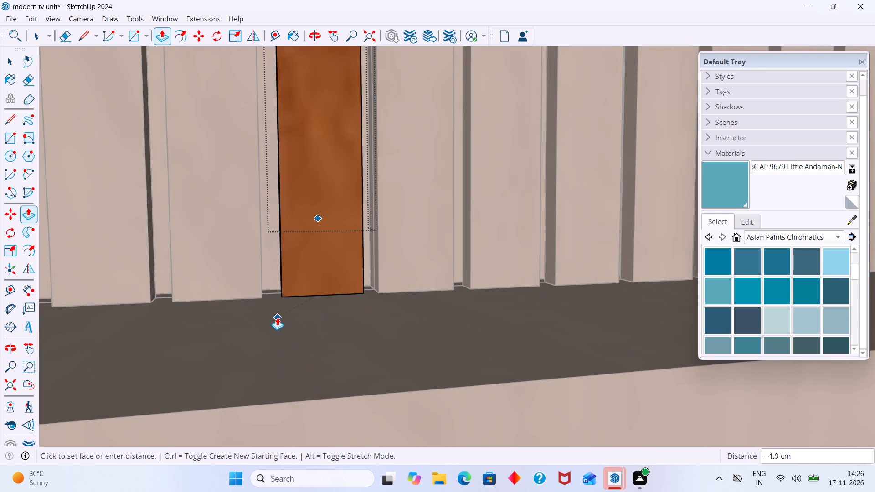
middle_drag(273, 317, 202, 324)
scroll(297, 293, up, 12)
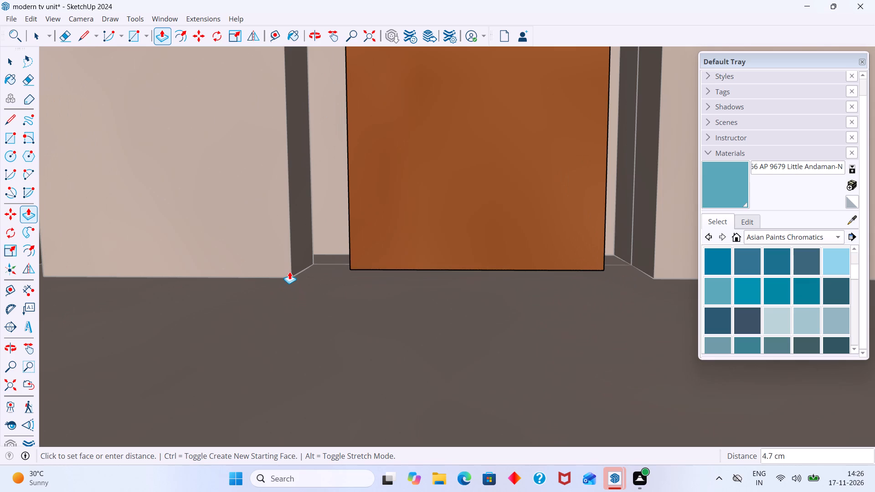
click(291, 276)
key(space)
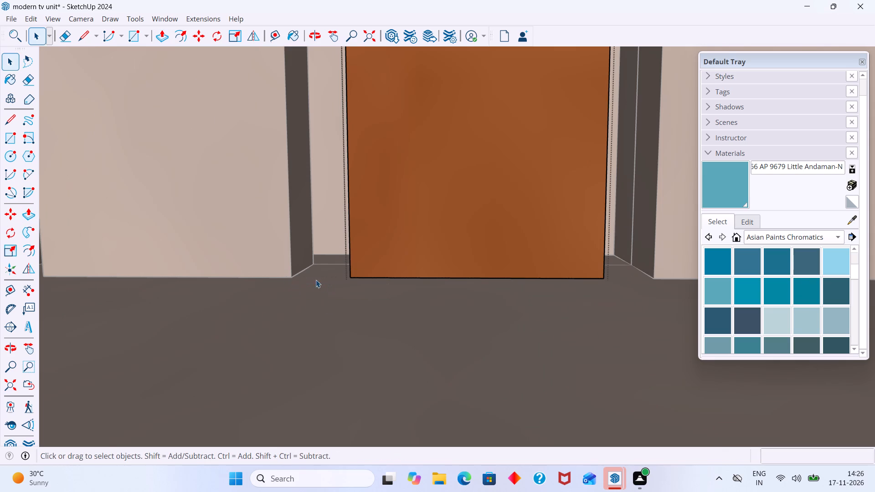
scroll(324, 304, down, 20)
scroll(324, 304, down, 16)
click(232, 266)
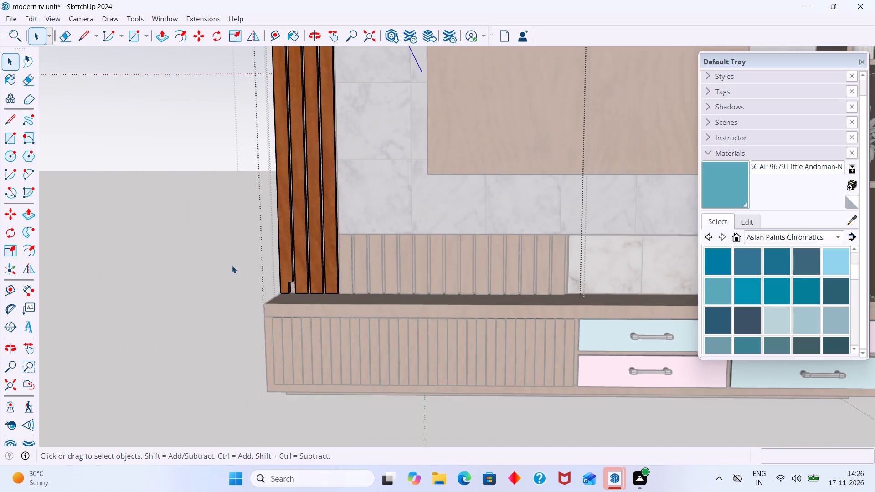
Open the outermost tall wood slat, the one with the notched bottom corner, for editing.
scroll(285, 282, up, 7)
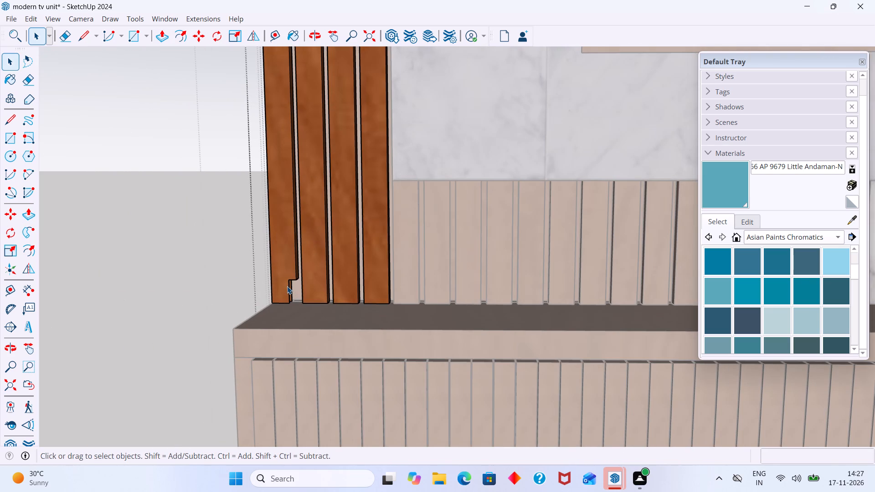
scroll(286, 286, up, 1)
middle_drag(275, 272, 242, 143)
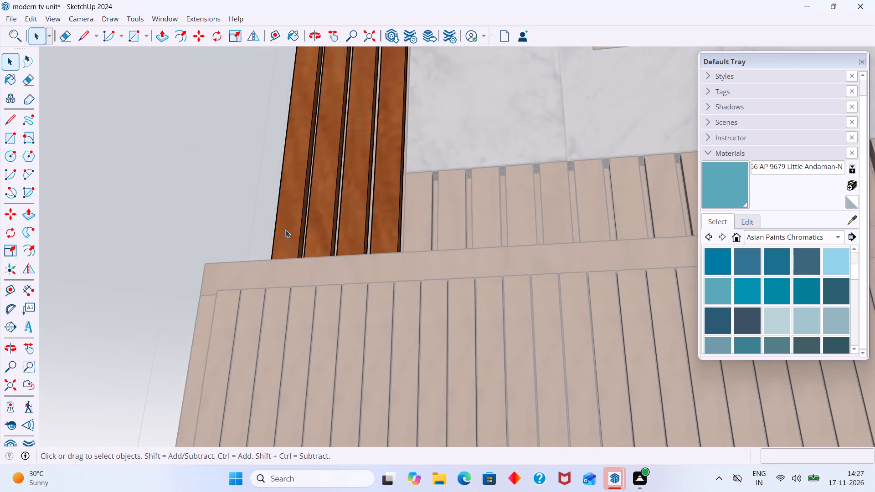
middle_drag(286, 232, 305, 290)
scroll(301, 292, up, 20)
scroll(301, 292, up, 1)
middle_drag(288, 266, 297, 249)
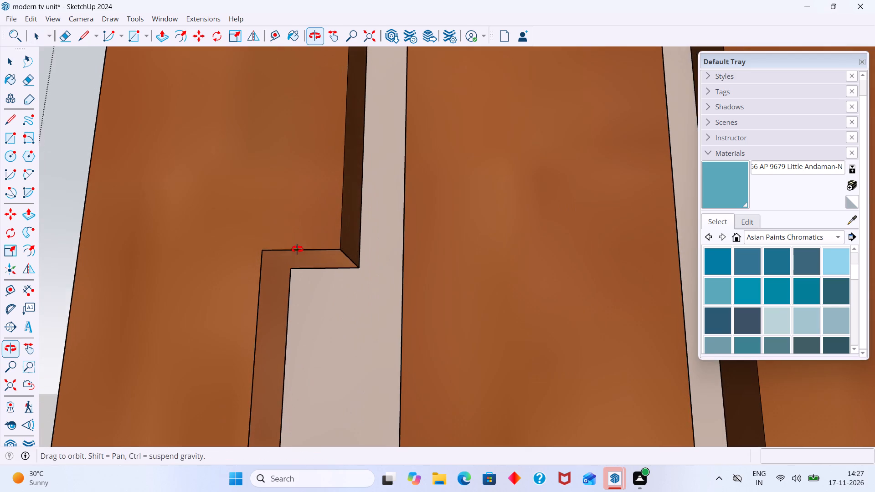
middle_drag(297, 249, 298, 248)
scroll(300, 260, up, 5)
triple_click(302, 259)
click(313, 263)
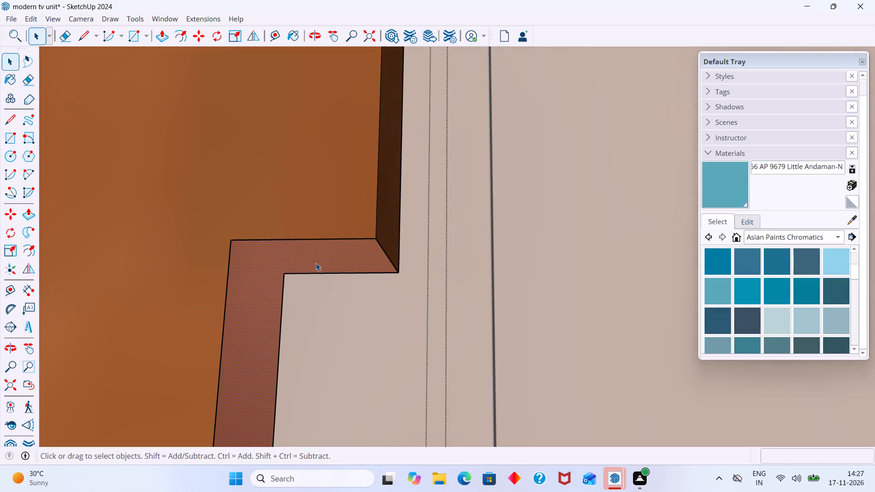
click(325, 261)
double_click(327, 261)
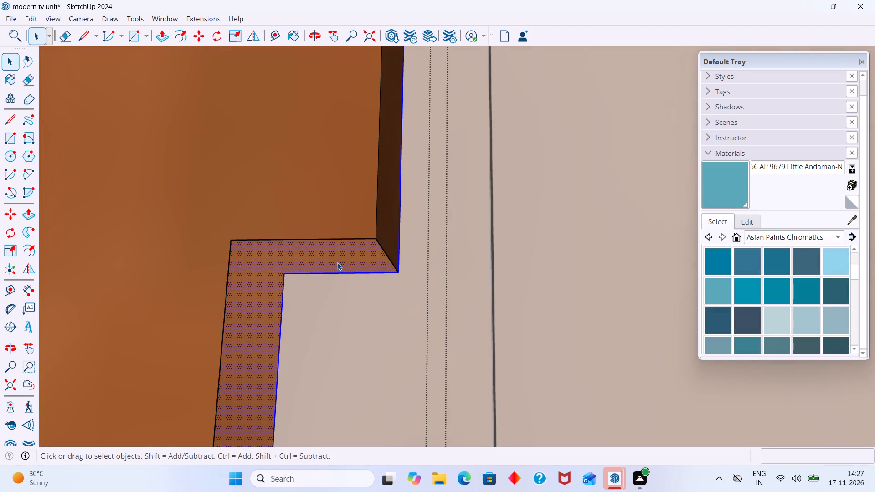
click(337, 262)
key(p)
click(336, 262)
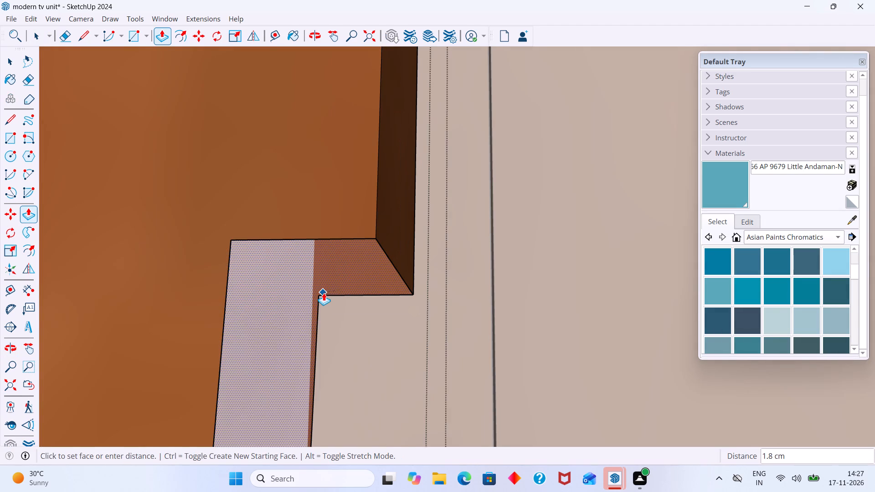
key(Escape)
Draw a 1.5 x 1.8 cm rectangle corner to corner across the underside of the outermost slat's notch.
scroll(325, 288, down, 3)
middle_drag(324, 288, 324, 228)
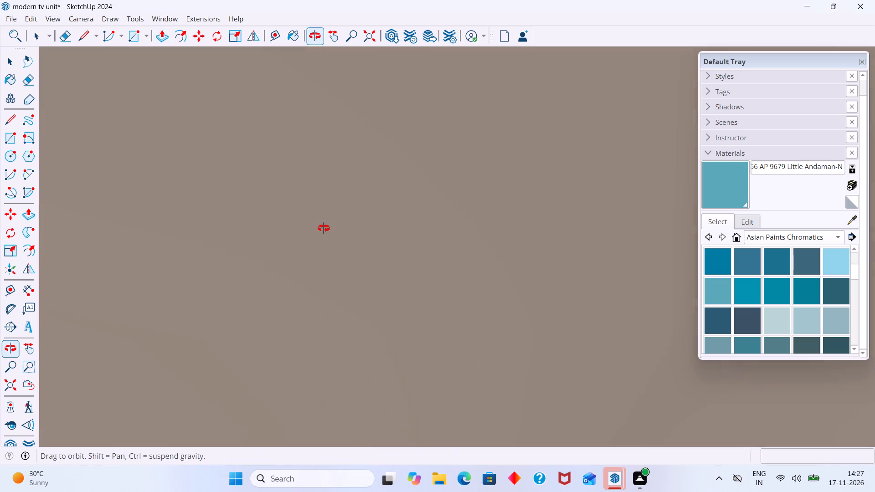
middle_drag(324, 228, 380, 250)
scroll(376, 261, up, 2)
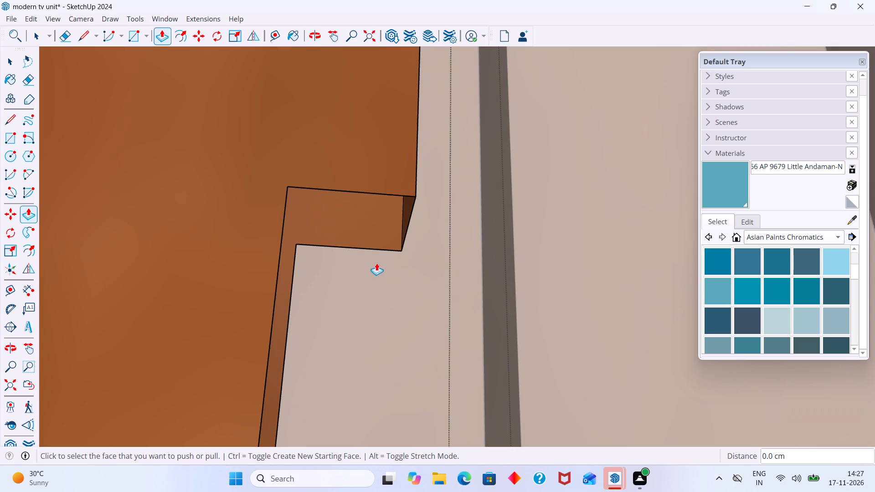
middle_drag(361, 285, 345, 272)
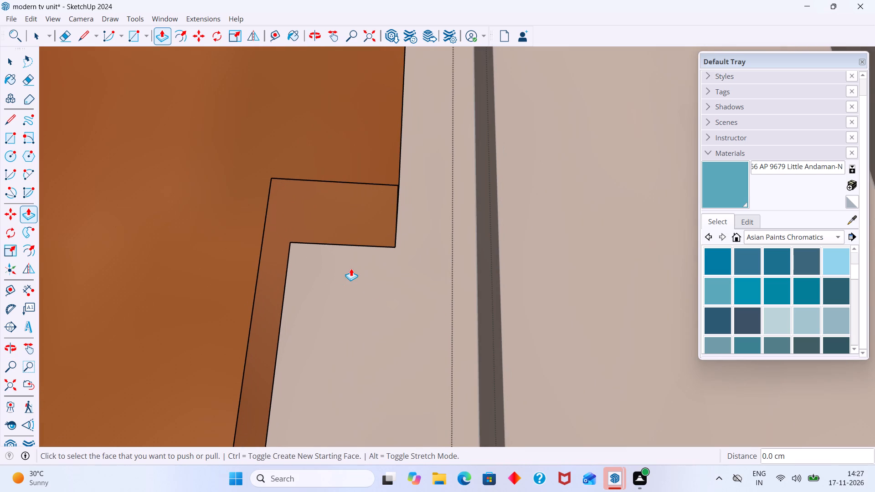
key(r)
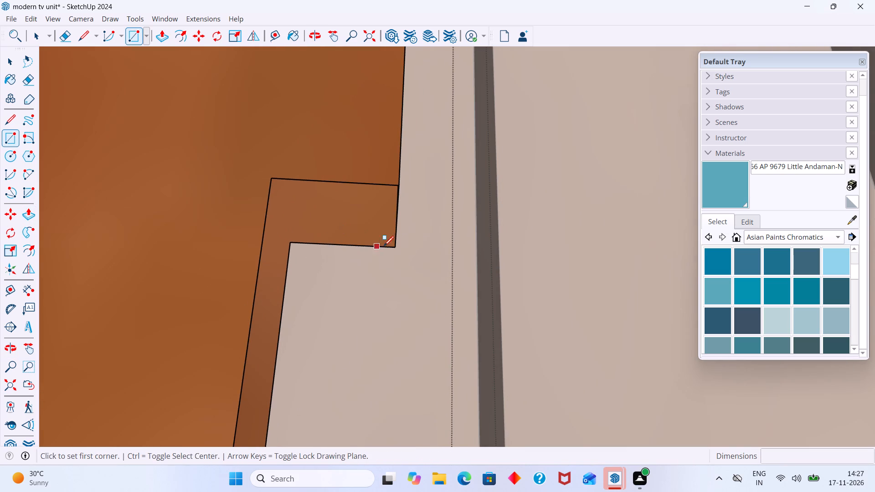
click(397, 247)
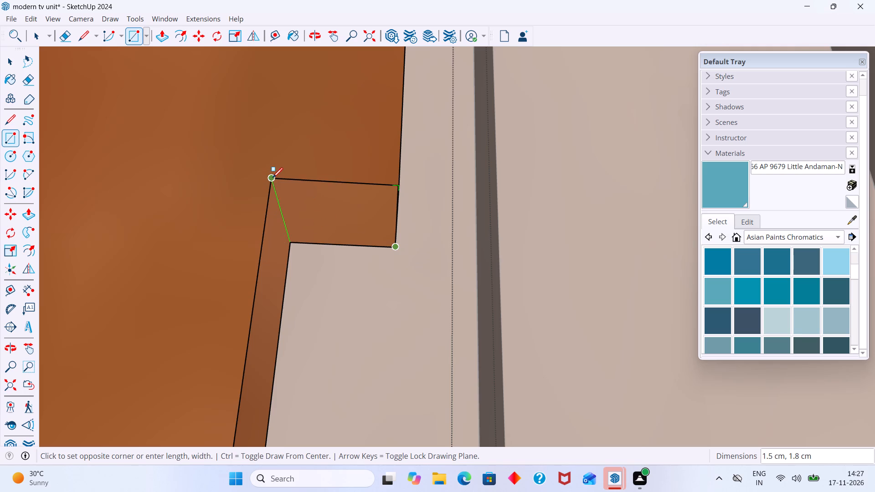
click(273, 178)
key(space)
Push/Pull the notch's underside face down 4.3 cm to the slat's bottom end at the console top, then leave the slat's editing.
middle_drag(310, 255, 238, 267)
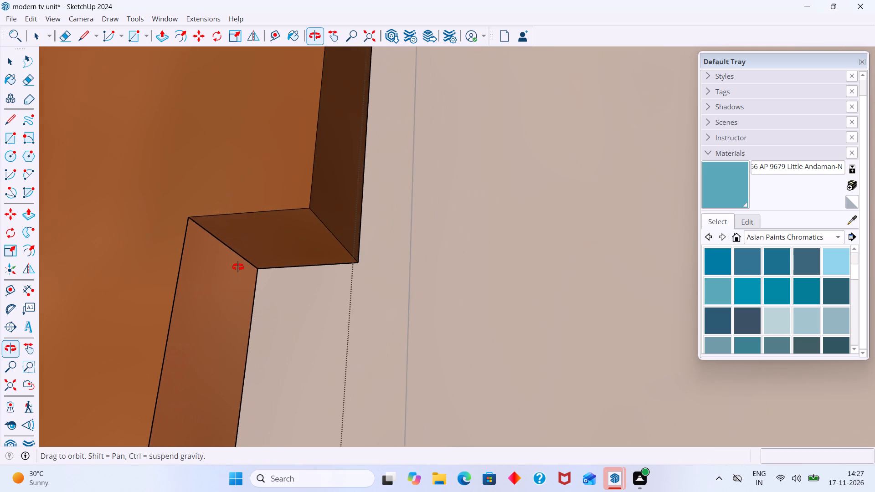
middle_drag(238, 267, 257, 266)
double_click(274, 240)
key(p)
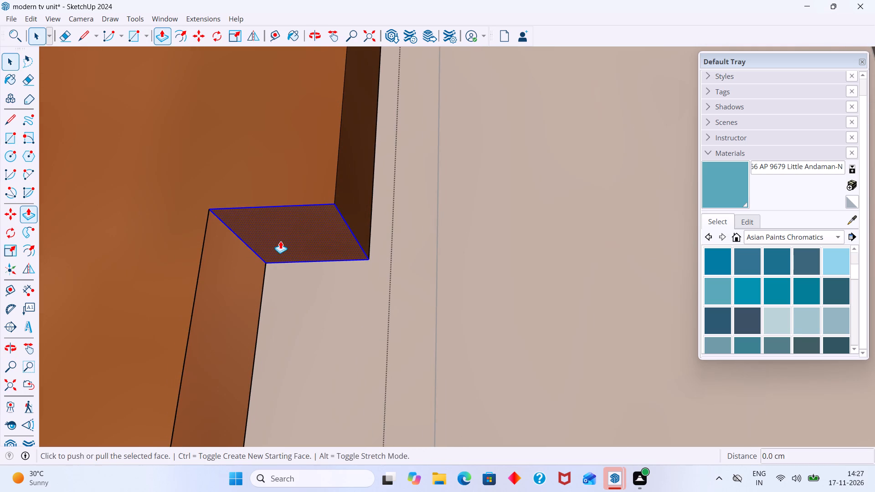
click(280, 241)
scroll(283, 284, down, 14)
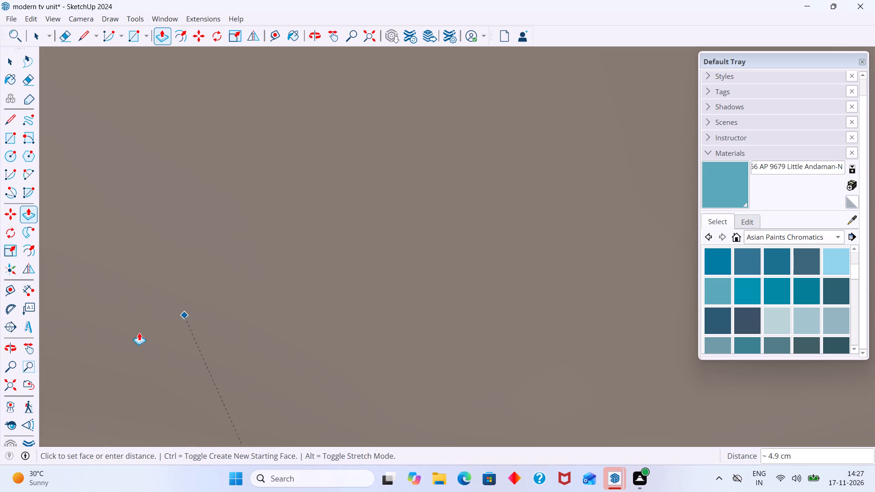
click(10, 384)
scroll(166, 354, down, 4)
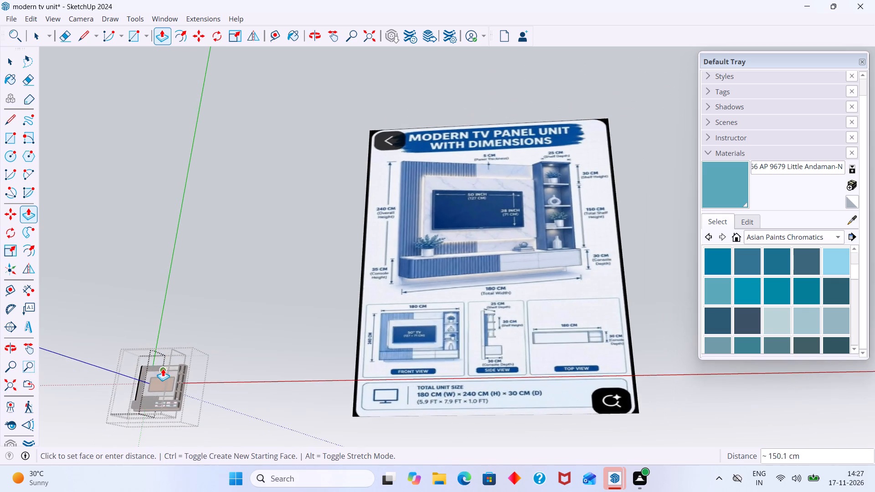
scroll(159, 374, down, 2)
middle_drag(159, 374, 226, 229)
scroll(195, 261, up, 14)
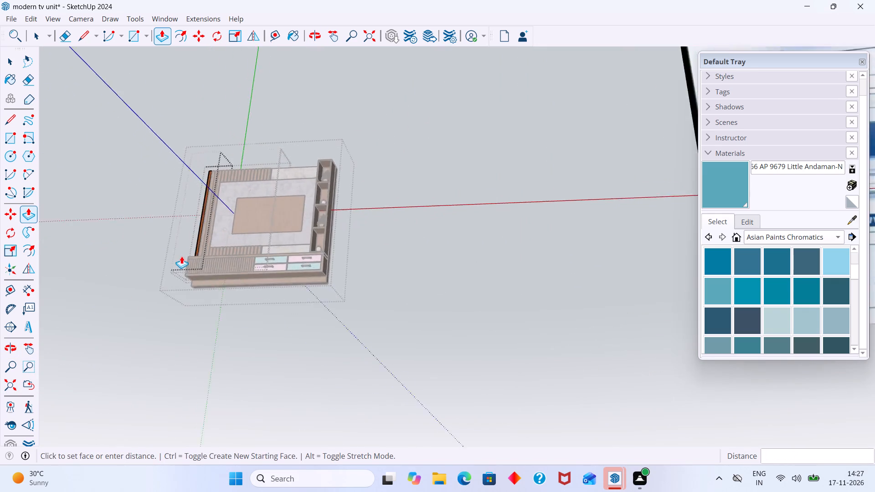
scroll(181, 256, up, 20)
scroll(181, 256, up, 9)
middle_drag(219, 260, 222, 282)
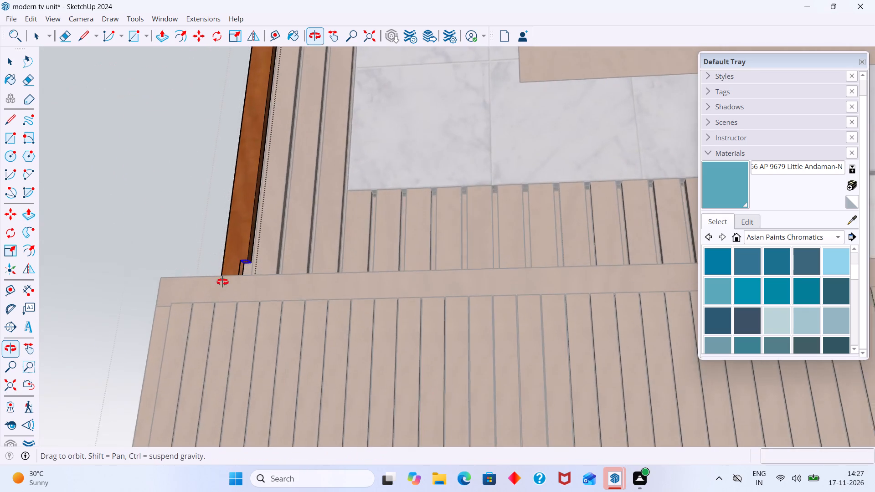
middle_drag(222, 282, 245, 369)
scroll(184, 319, up, 12)
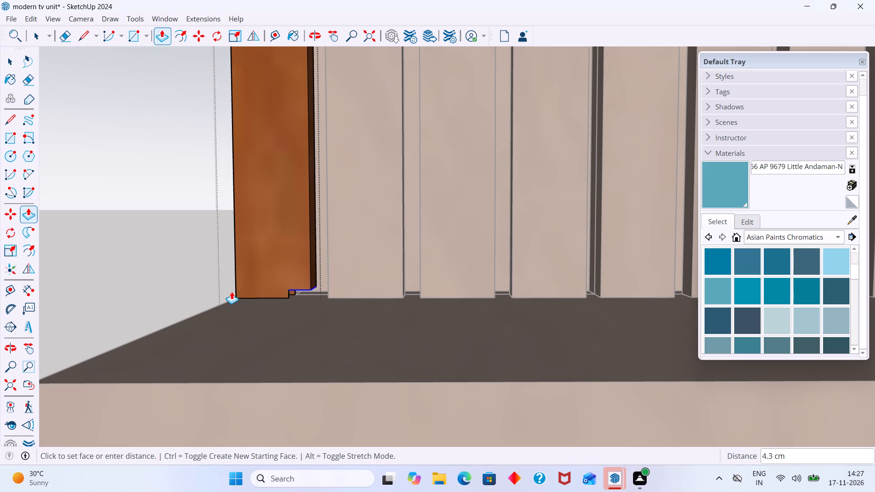
click(234, 296)
key(space)
click(188, 274)
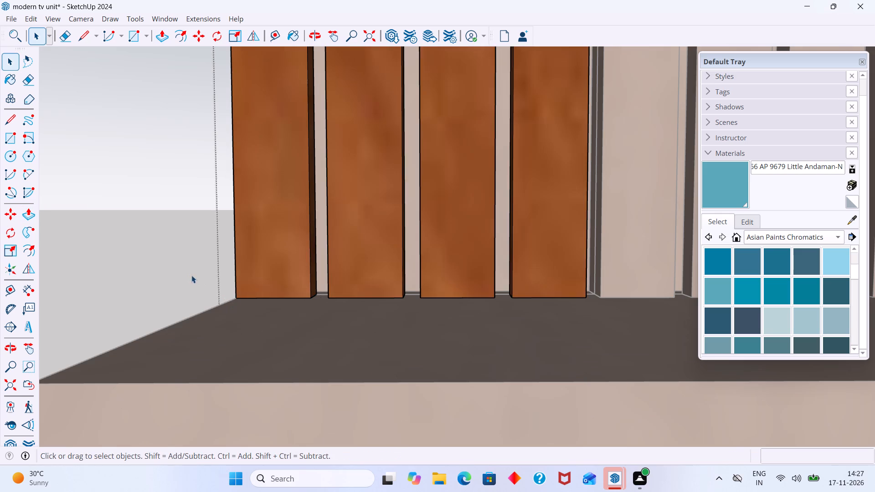
Leave the editing of the slat group and all its parent groups, back to the whole TV unit.
scroll(215, 273, down, 20)
scroll(215, 273, down, 14)
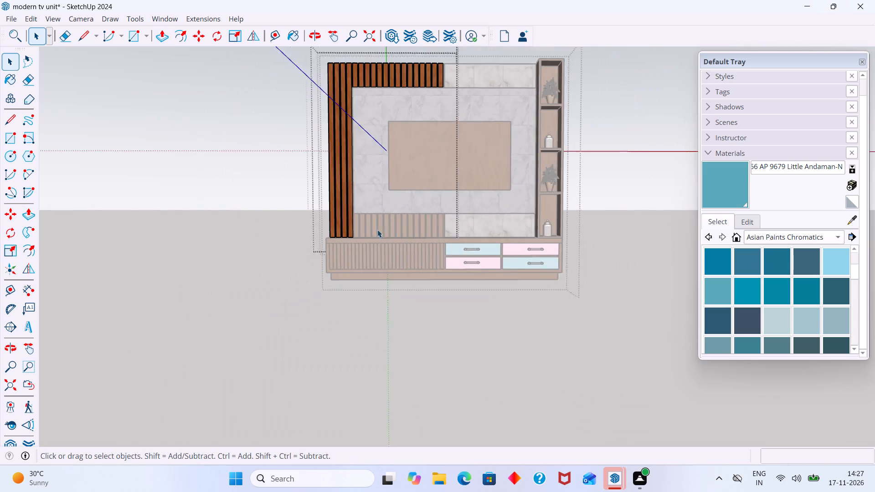
click(439, 339)
scroll(478, 289, down, 4)
click(610, 167)
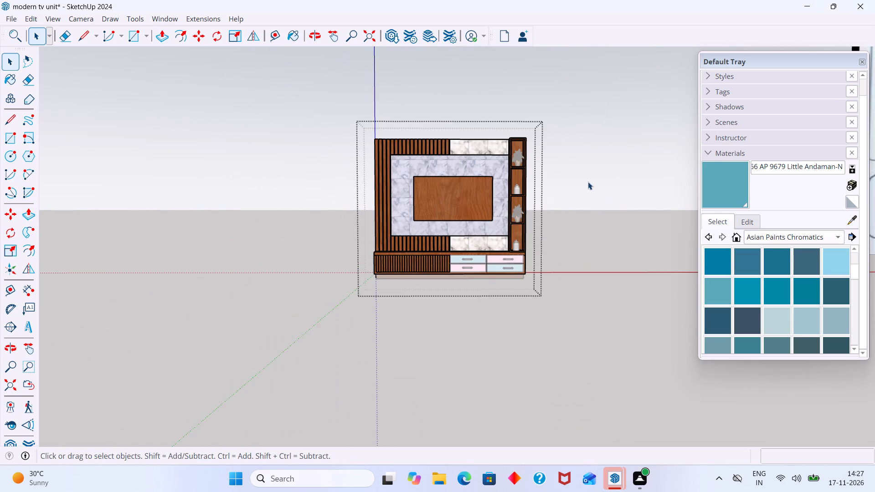
middle_drag(573, 187, 398, 195)
middle_drag(373, 230, 536, 280)
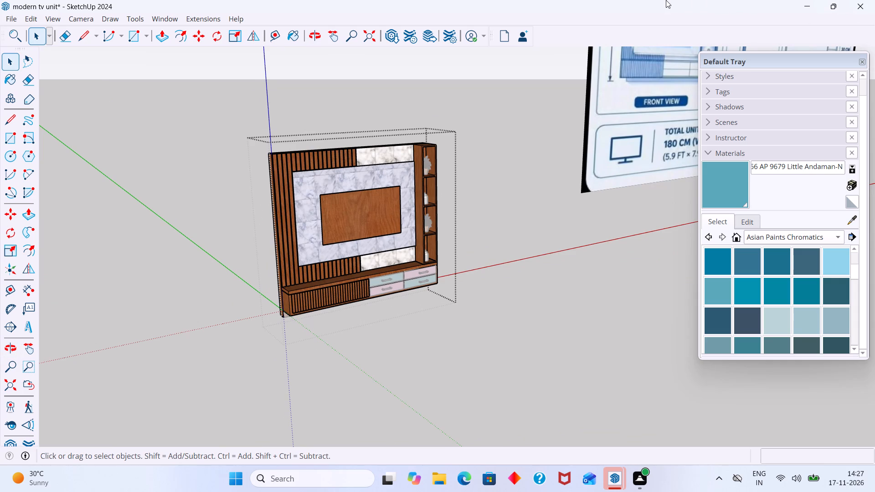
scroll(396, 156, up, 5)
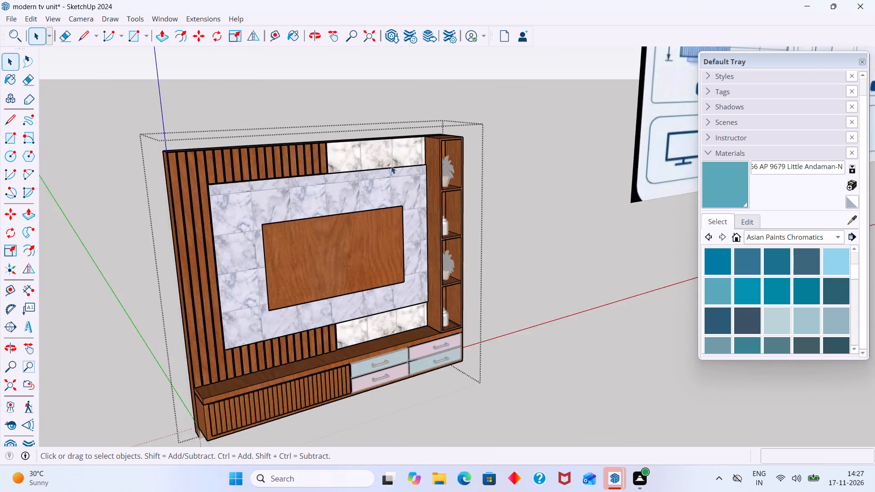
scroll(391, 166, up, 11)
scroll(389, 163, down, 16)
middle_drag(415, 276, 260, 291)
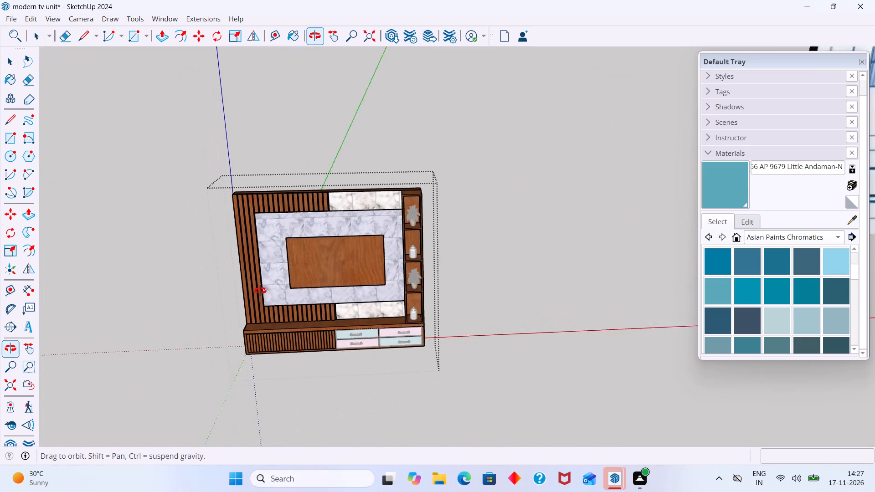
middle_drag(260, 291, 301, 292)
click(561, 264)
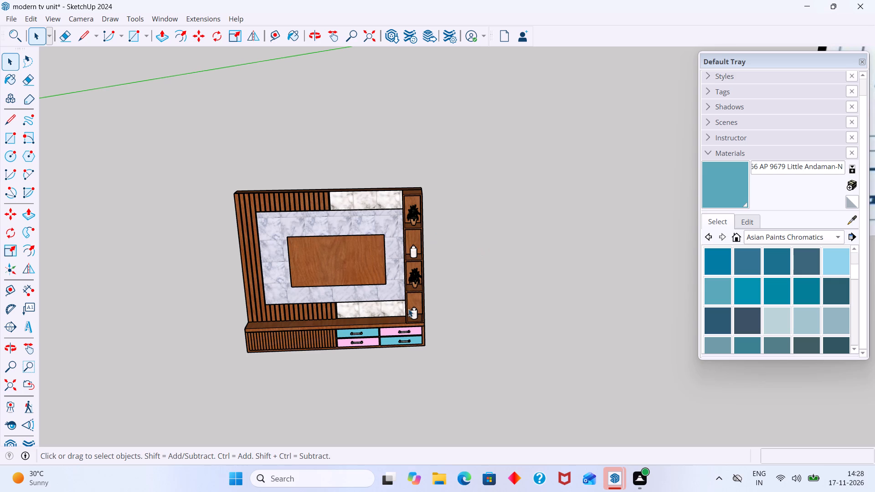
Examine the completed TV unit from near and far, including the console drawers, open shelves and marble panels.
middle_drag(421, 318, 448, 335)
scroll(408, 331, up, 8)
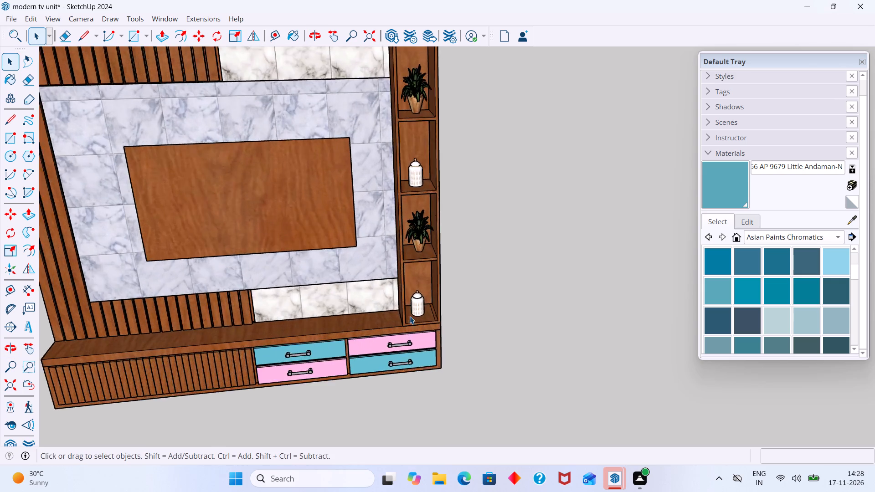
scroll(410, 316, up, 4)
scroll(393, 315, down, 8)
shift+middle_drag(372, 336, 411, 301)
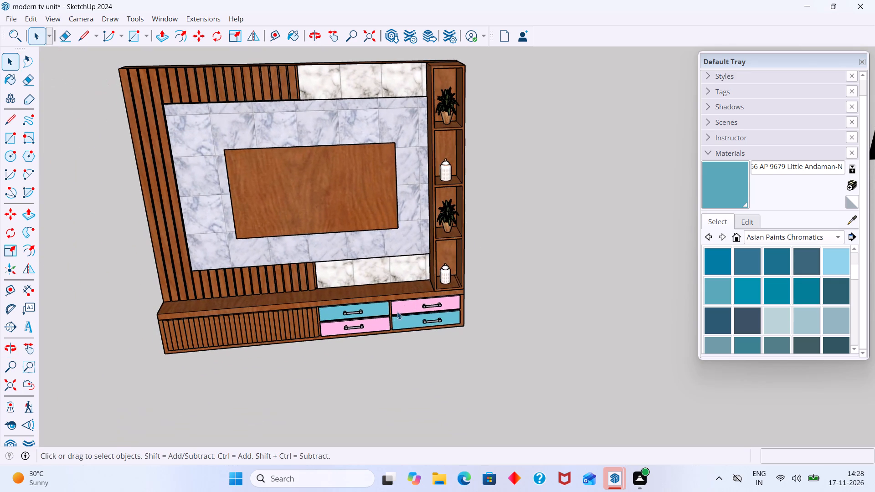
scroll(381, 318, down, 3)
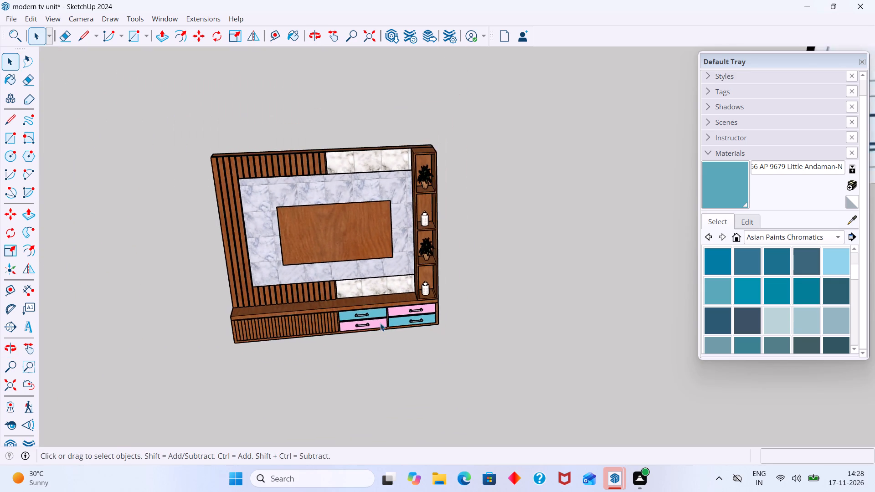
scroll(380, 323, down, 3)
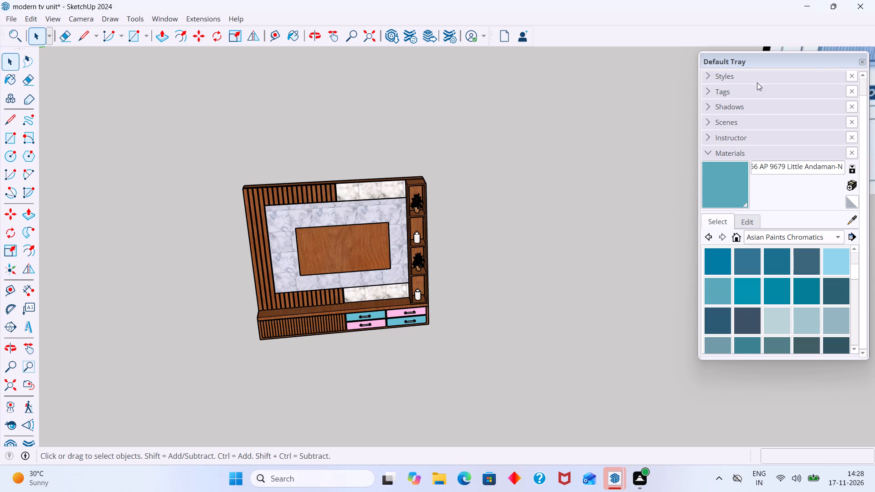
Close the Default Tray and save the modern tv unit model.
click(862, 61)
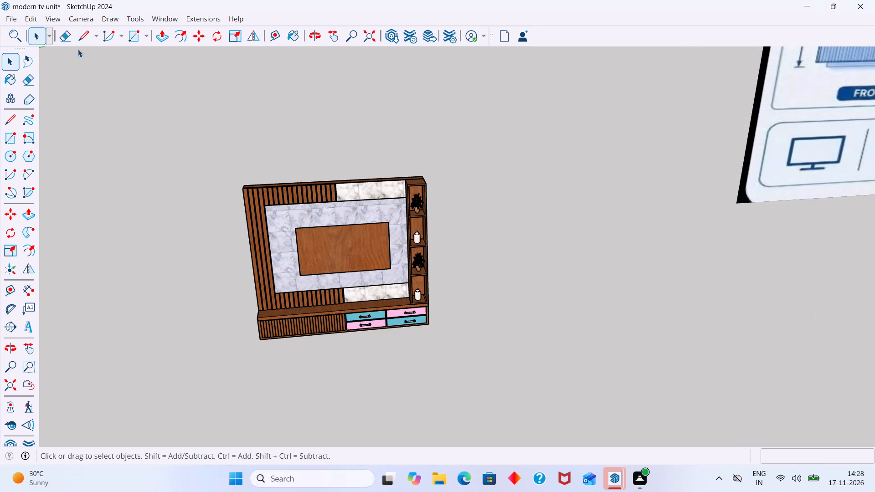
click(12, 19)
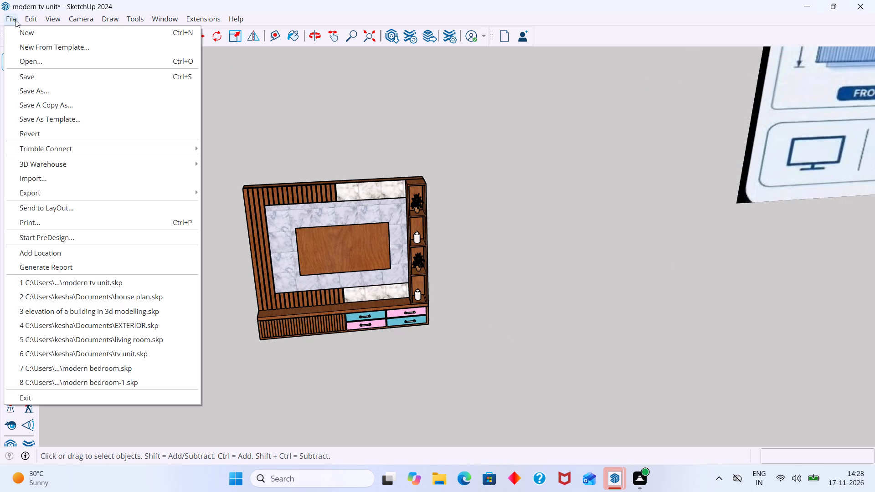
click(36, 75)
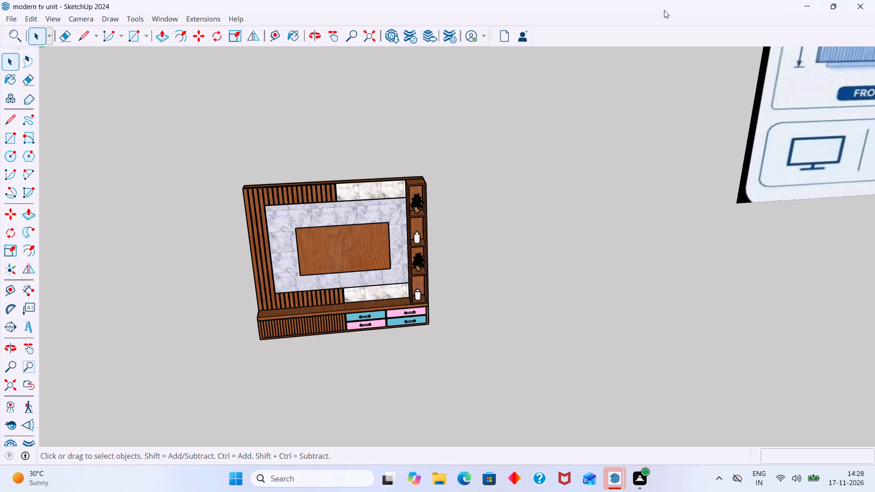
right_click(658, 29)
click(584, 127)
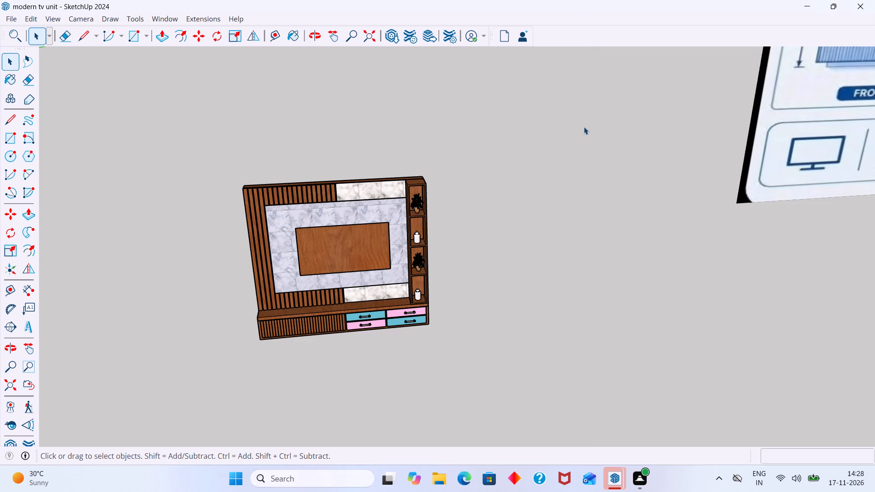
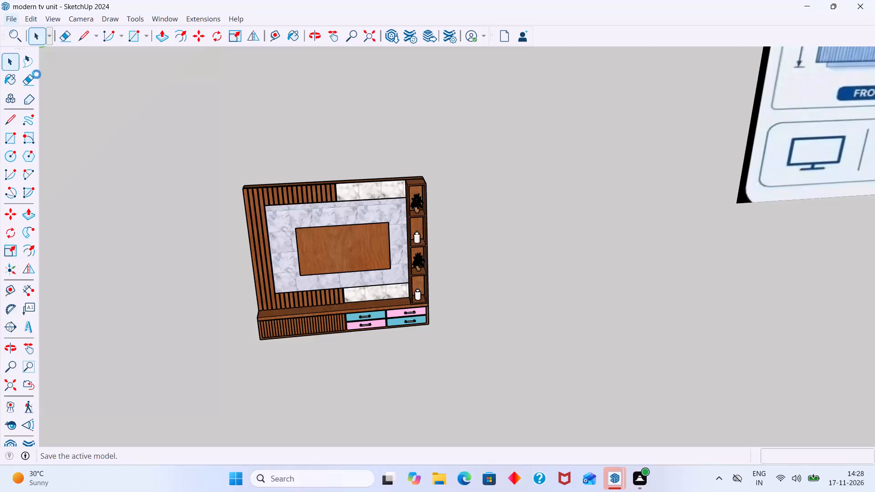
Open the recent model file tv unit.skp in place of the modern tv unit model.
click(13, 21)
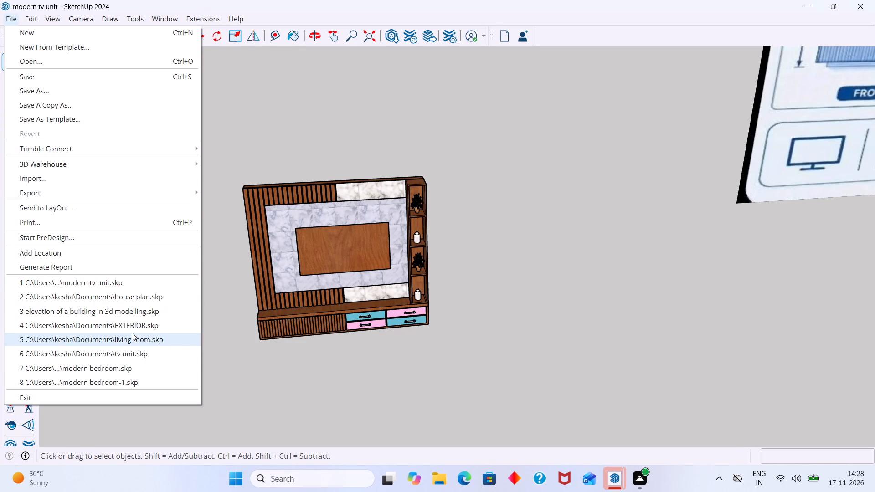
double_click(114, 356)
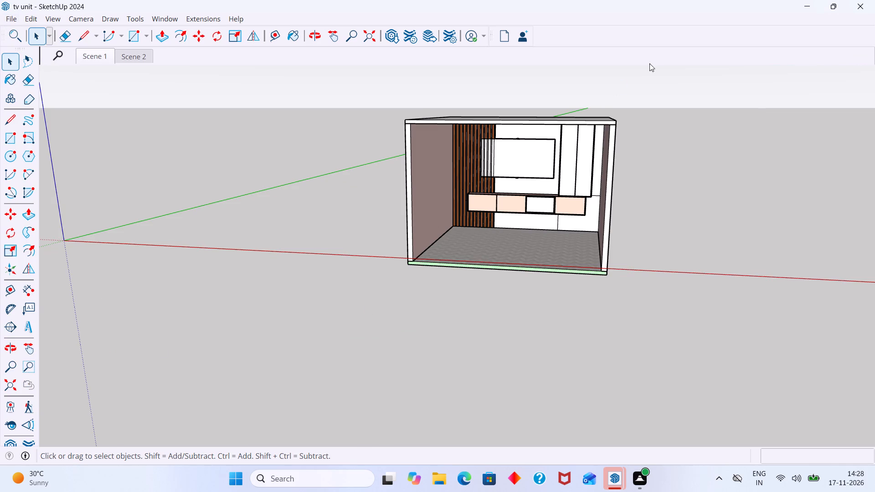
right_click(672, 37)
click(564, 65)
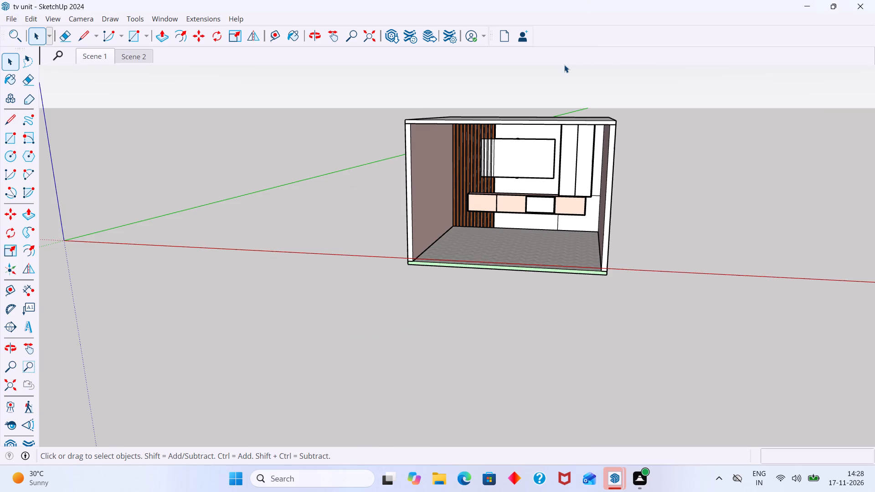
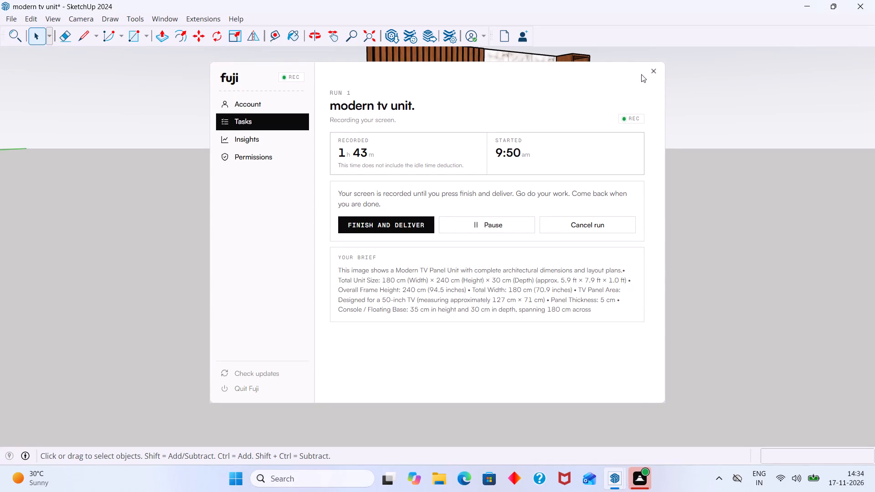
Switch from the recorder window back to the modern tv unit model in SketchUp.
click(652, 50)
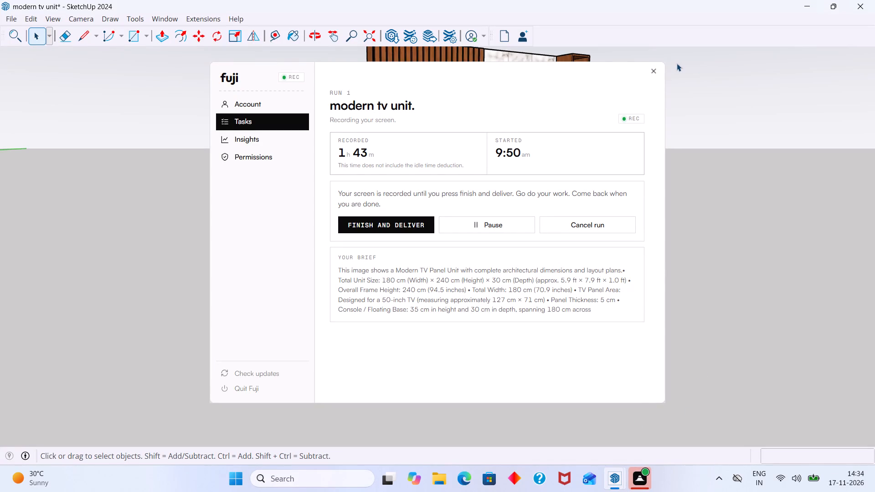
click(681, 62)
click(617, 490)
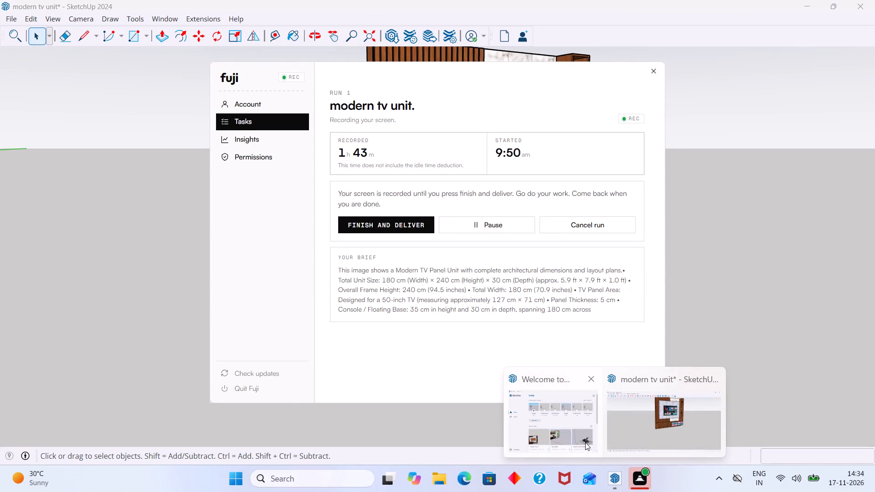
click(642, 436)
Examine the TV unit up close and as a whole, including the wall-mounted TV, marble panels, side shelves and drawers.
scroll(566, 239, up, 2)
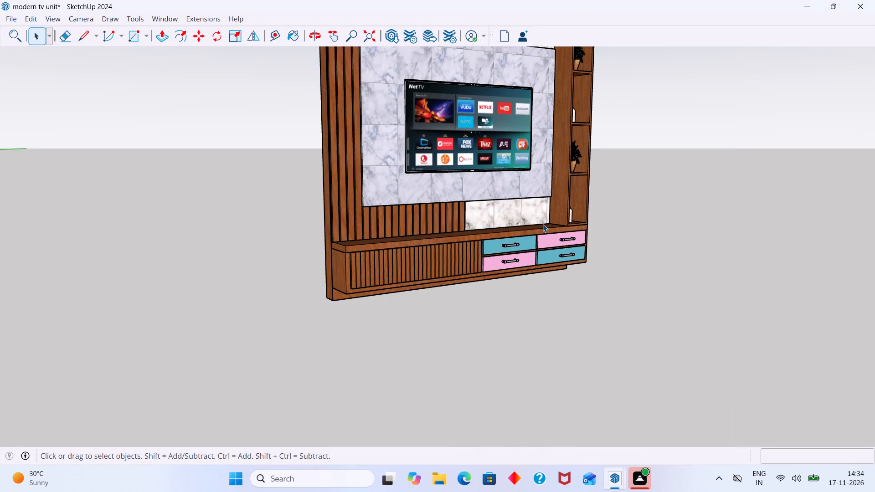
scroll(542, 224, up, 1)
middle_drag(407, 219, 463, 291)
scroll(463, 291, down, 9)
middle_drag(435, 278, 370, 270)
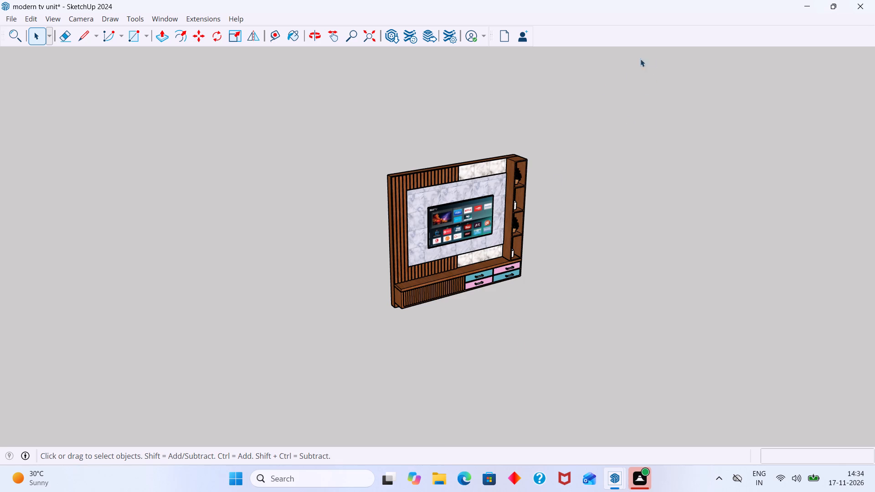
click(725, 11)
click(460, 215)
click(568, 195)
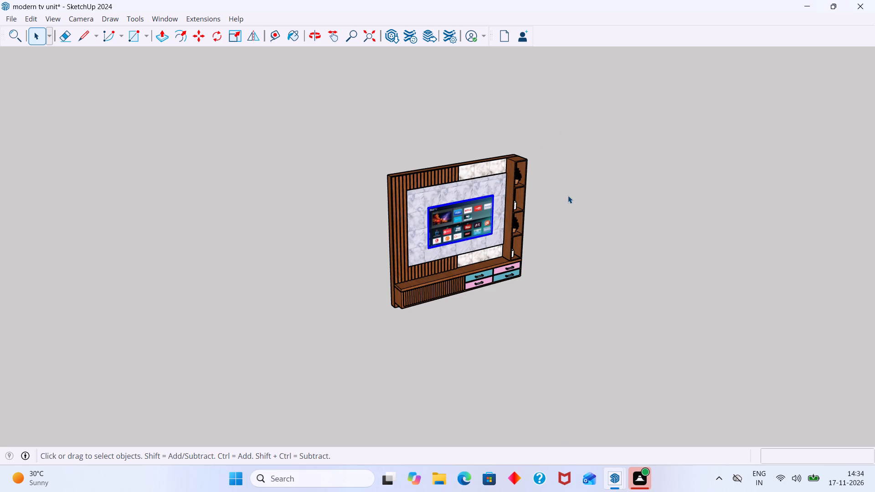
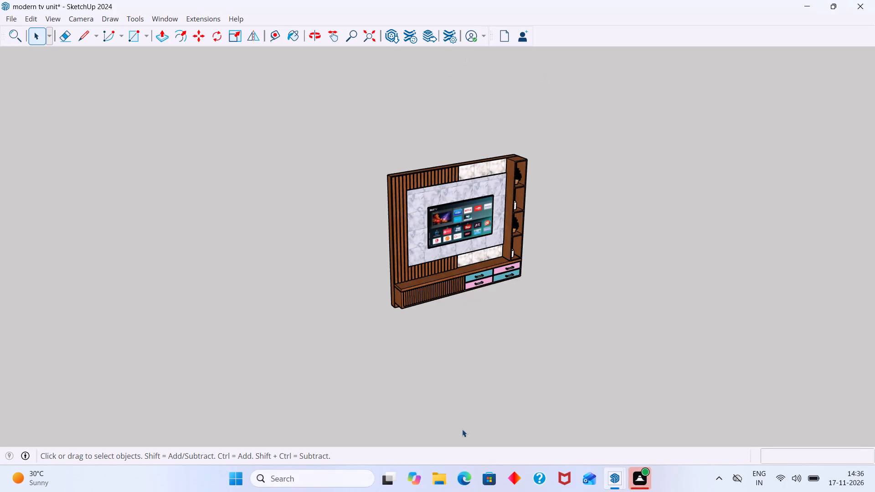
Switch from the SketchUp model to the Fuji recorder window for the modern tv unit task.
click(649, 487)
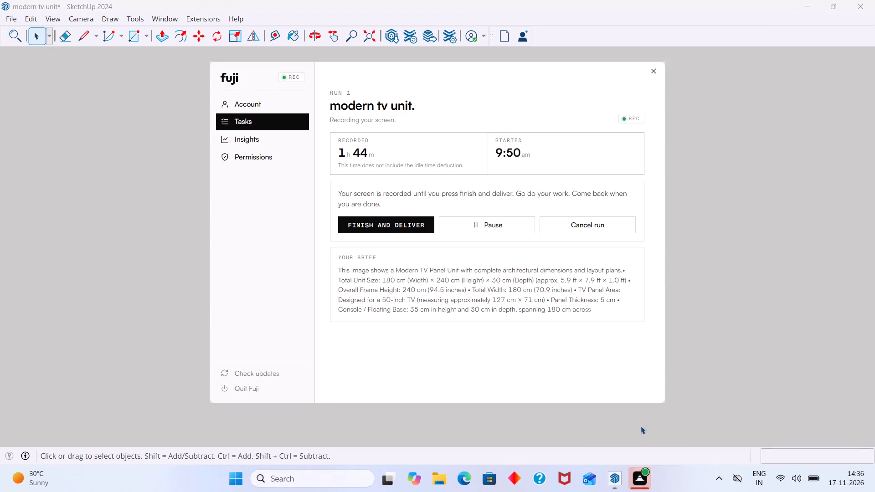
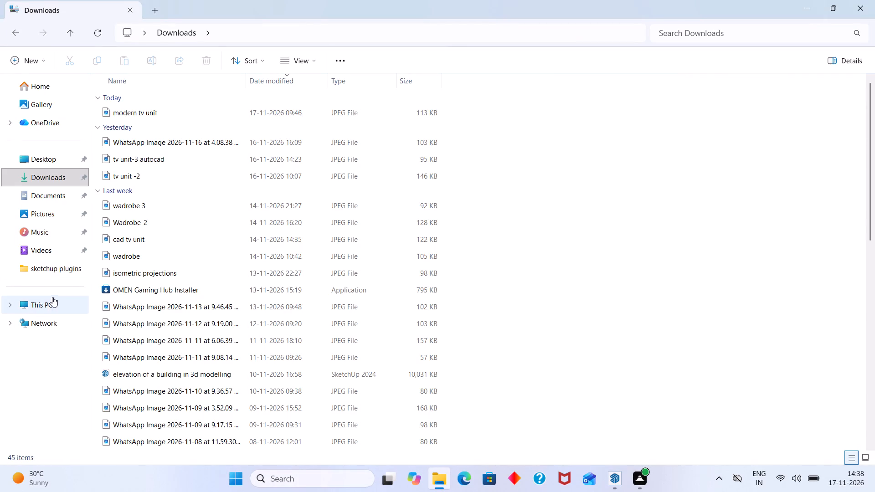
Open the Chaos V-Ray 7.20.02 for SketchUp (x64) folder inside Documents' sketchup 2024 and vray 7.2 folder.
click(56, 192)
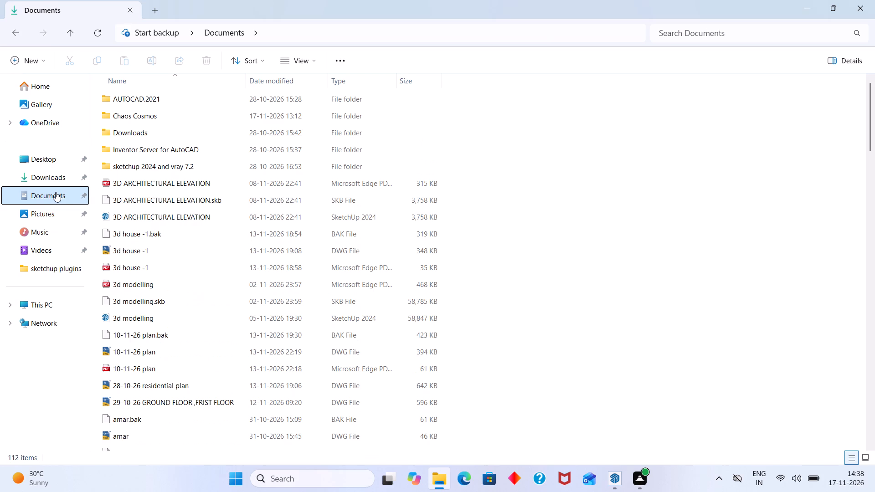
double_click(160, 171)
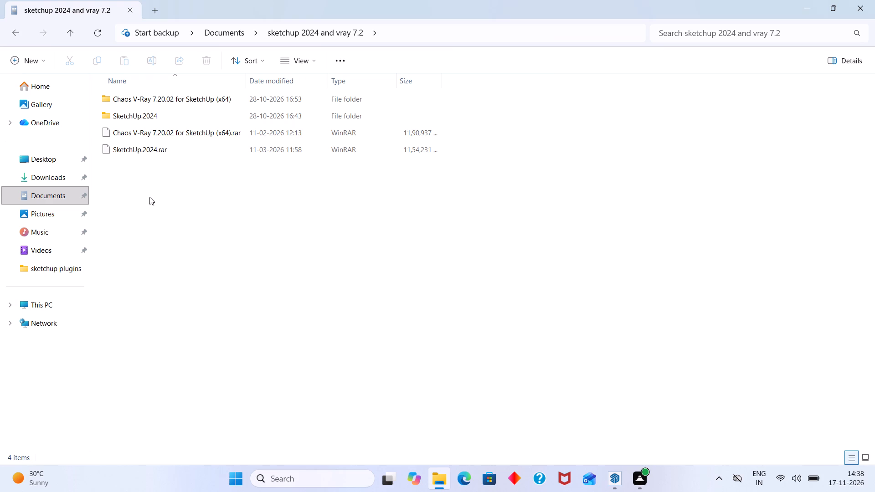
double_click(144, 95)
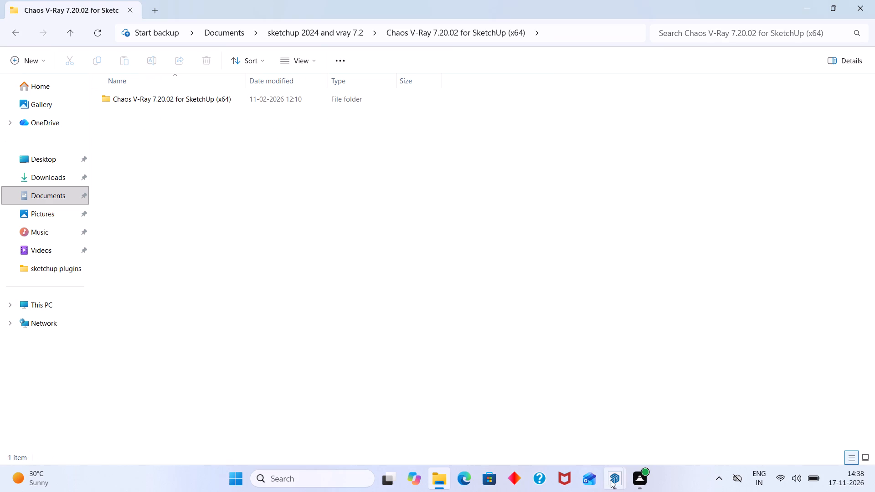
Switch to the modern tv unit model in SketchUp and look through the available toolbars for V-Ray.
click(612, 485)
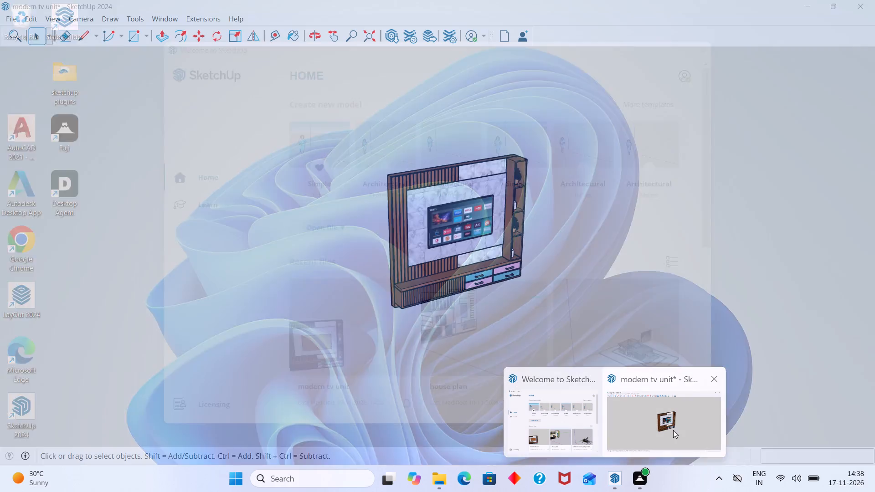
click(673, 430)
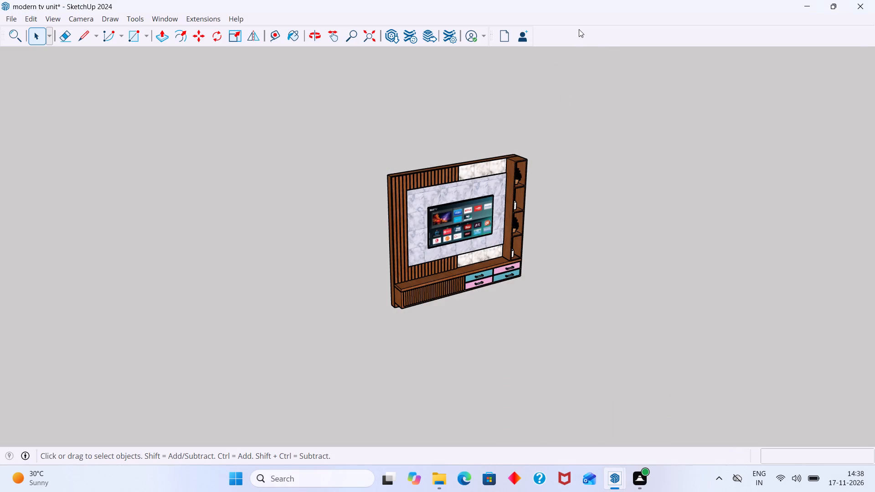
right_click(579, 29)
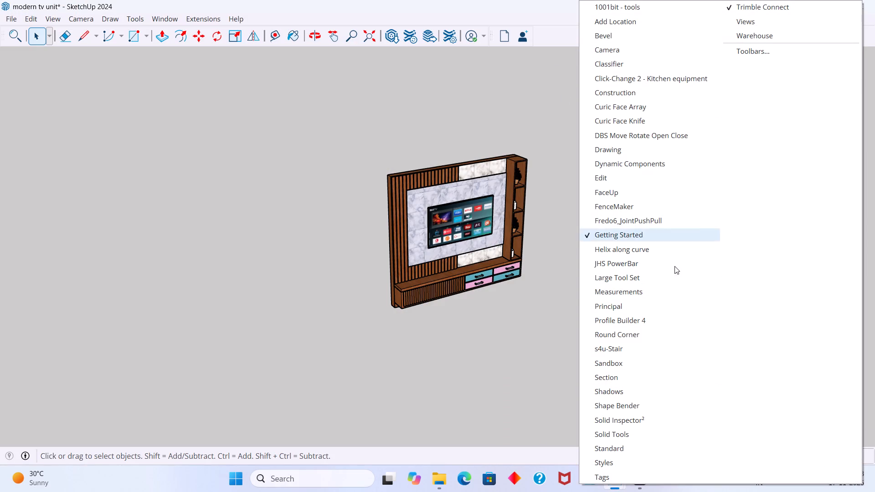
click(752, 51)
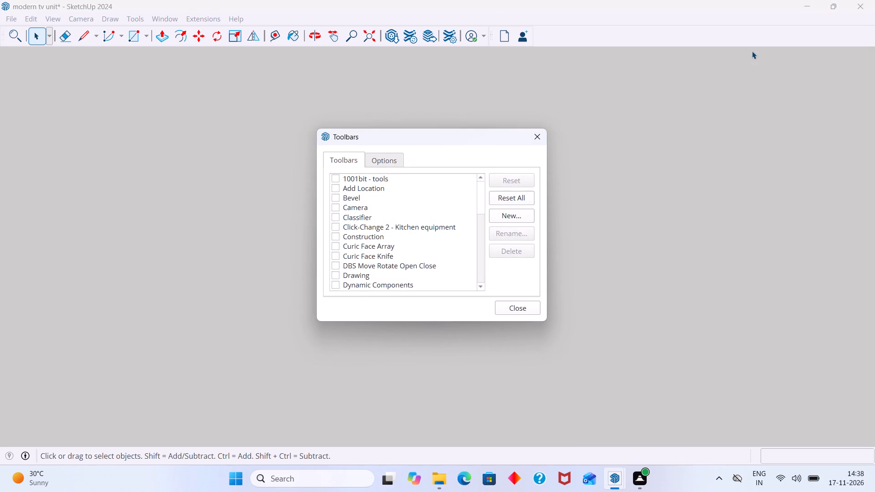
scroll(335, 243, down, 2)
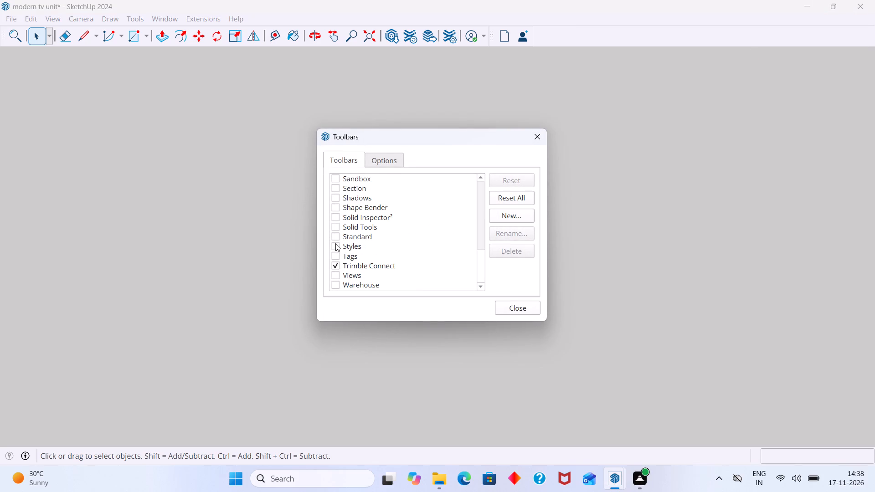
scroll(335, 243, down, 1)
click(532, 135)
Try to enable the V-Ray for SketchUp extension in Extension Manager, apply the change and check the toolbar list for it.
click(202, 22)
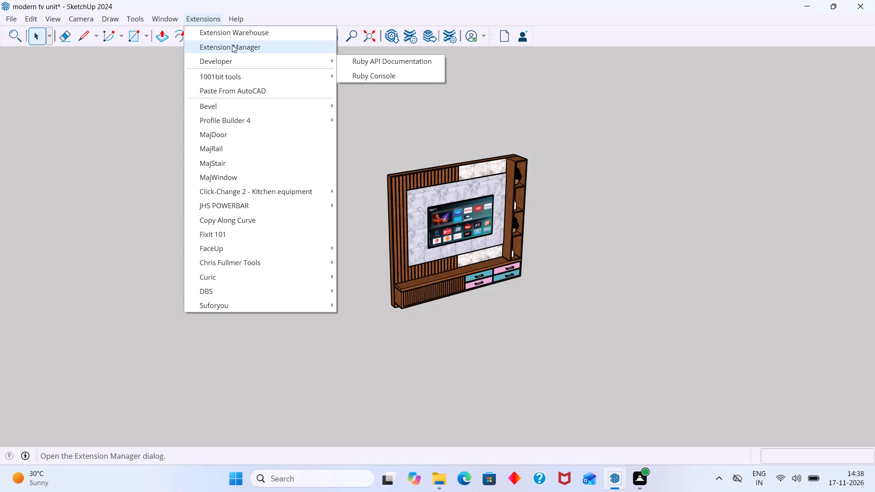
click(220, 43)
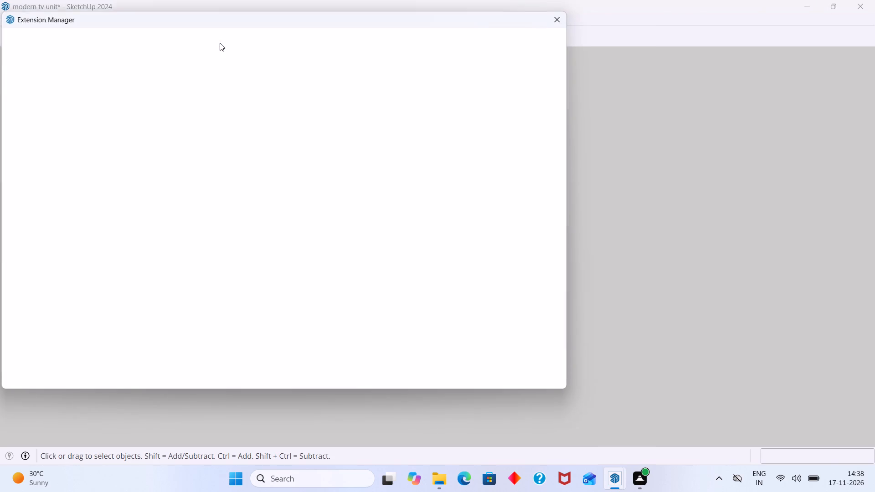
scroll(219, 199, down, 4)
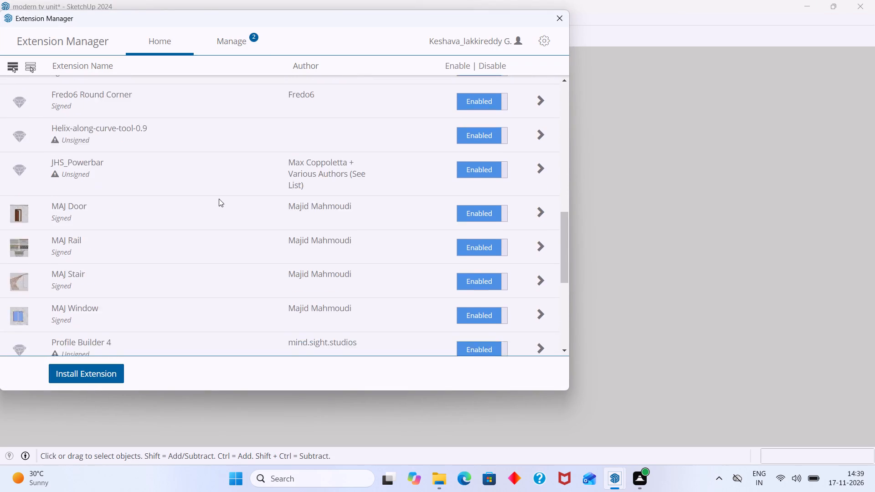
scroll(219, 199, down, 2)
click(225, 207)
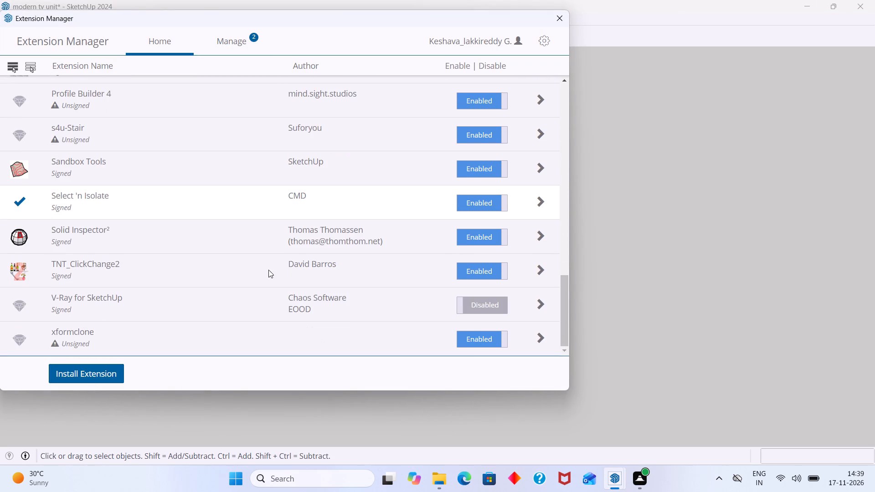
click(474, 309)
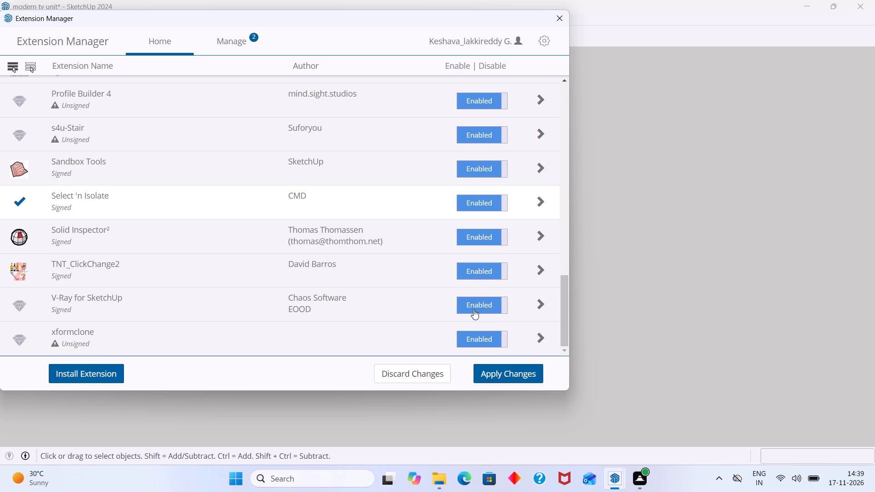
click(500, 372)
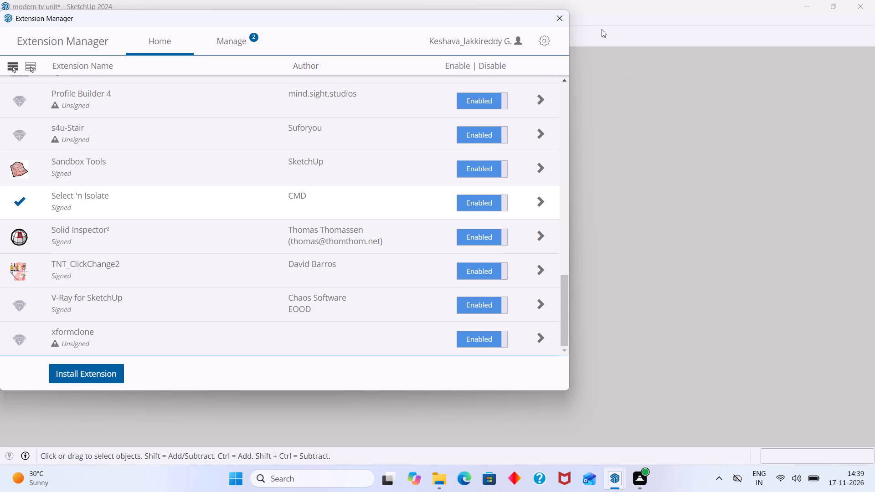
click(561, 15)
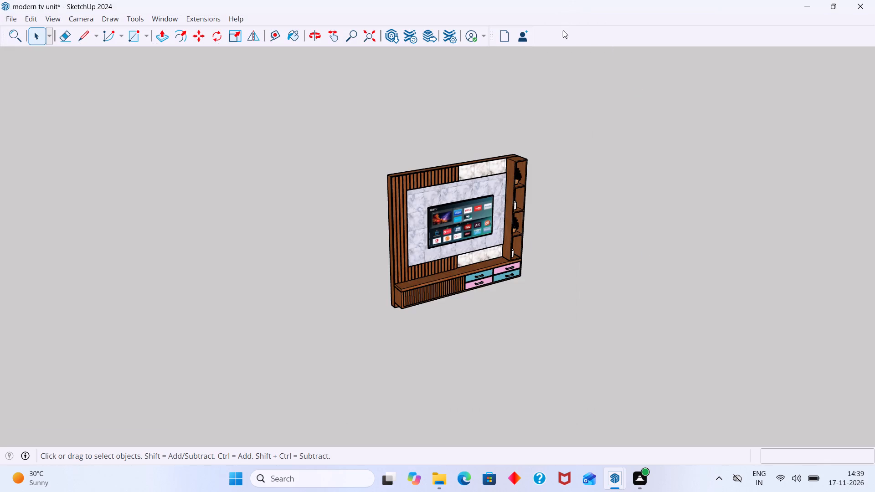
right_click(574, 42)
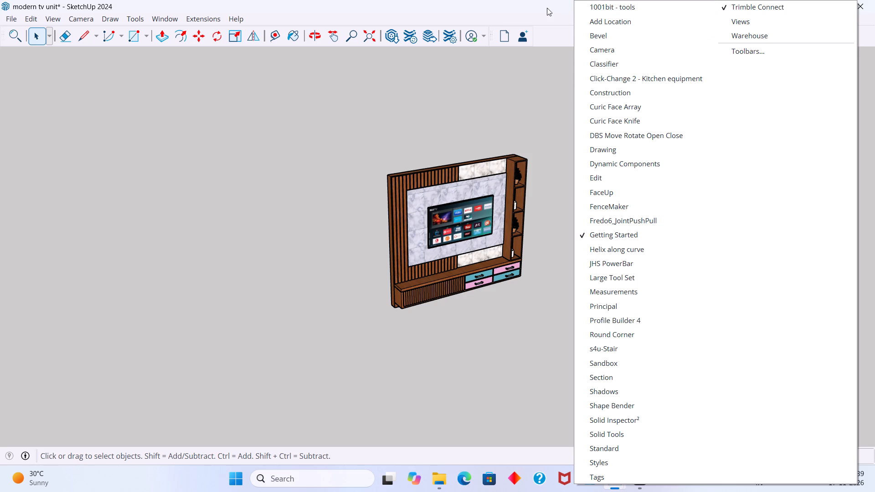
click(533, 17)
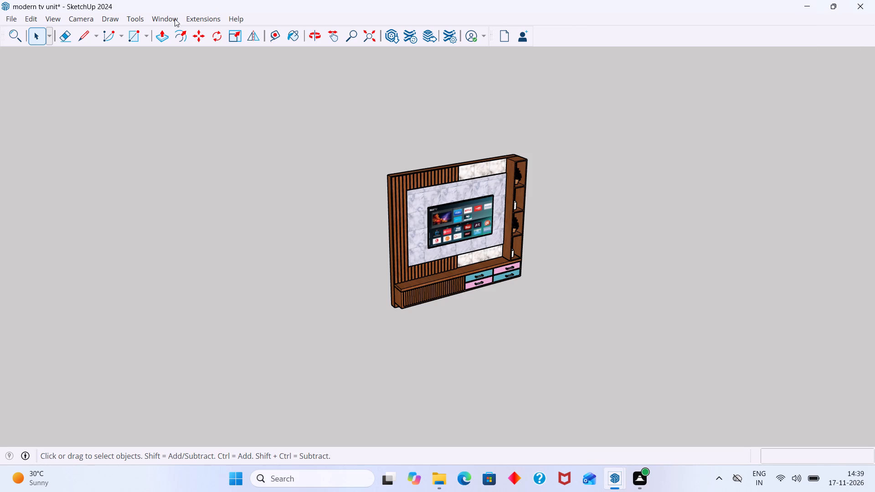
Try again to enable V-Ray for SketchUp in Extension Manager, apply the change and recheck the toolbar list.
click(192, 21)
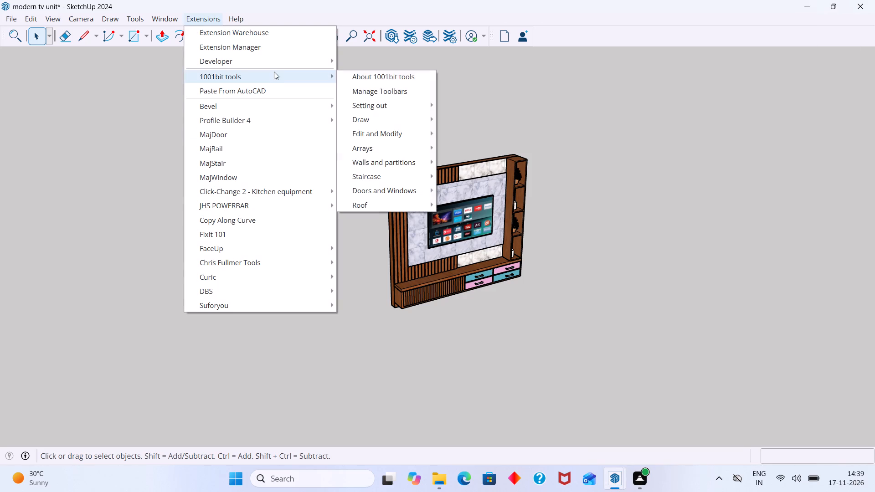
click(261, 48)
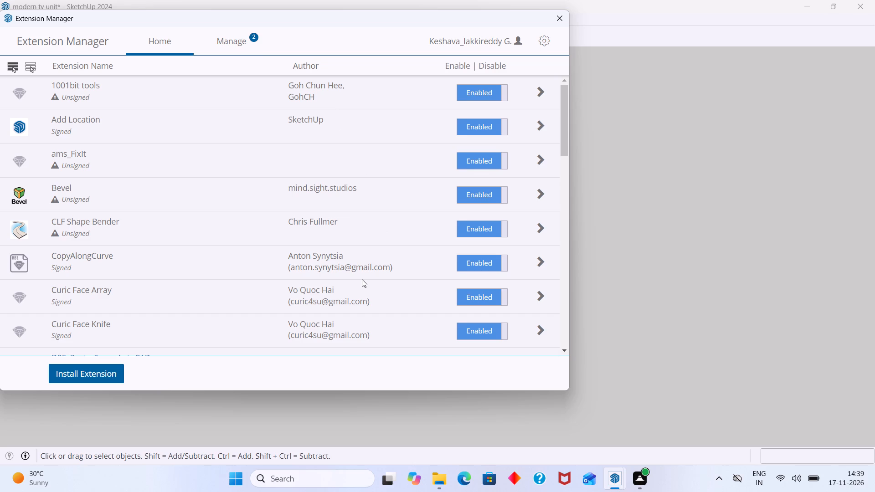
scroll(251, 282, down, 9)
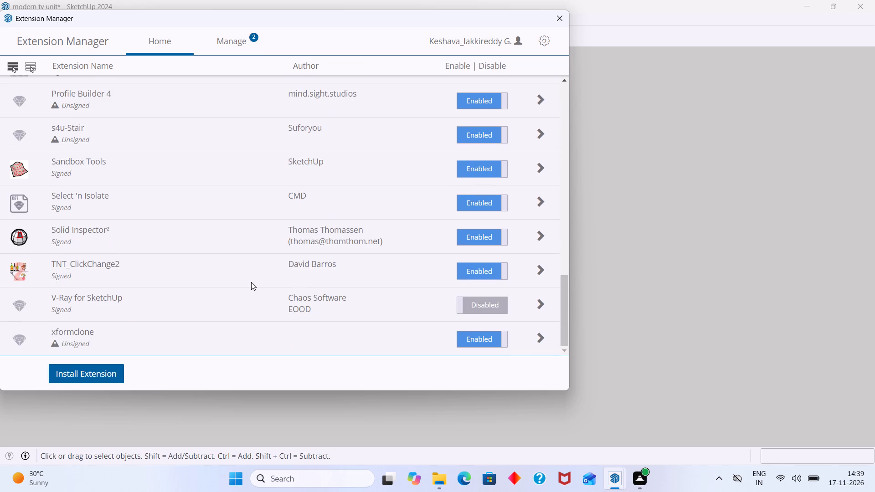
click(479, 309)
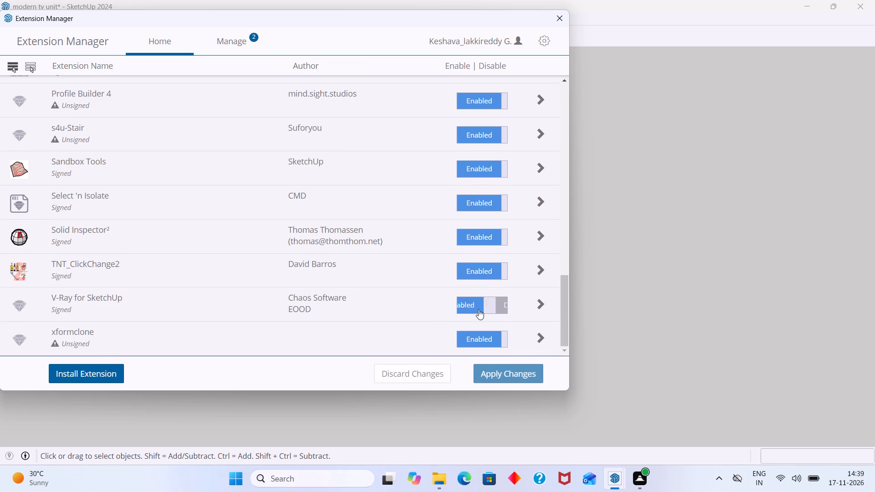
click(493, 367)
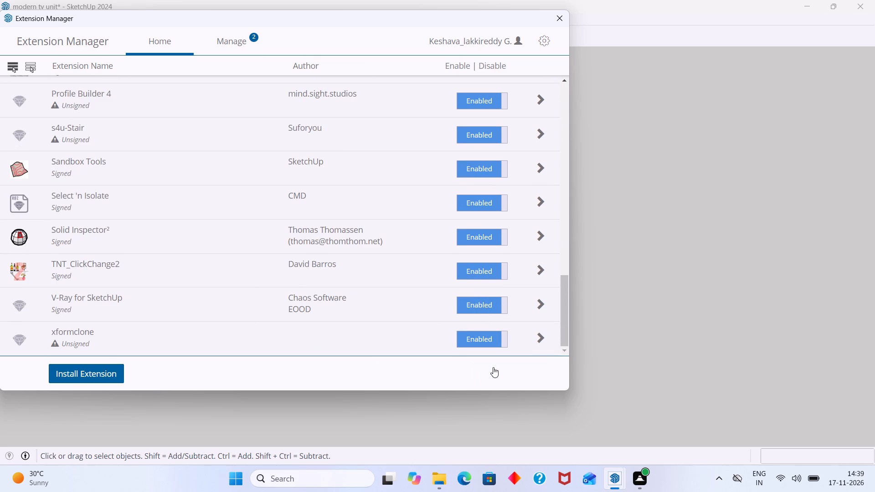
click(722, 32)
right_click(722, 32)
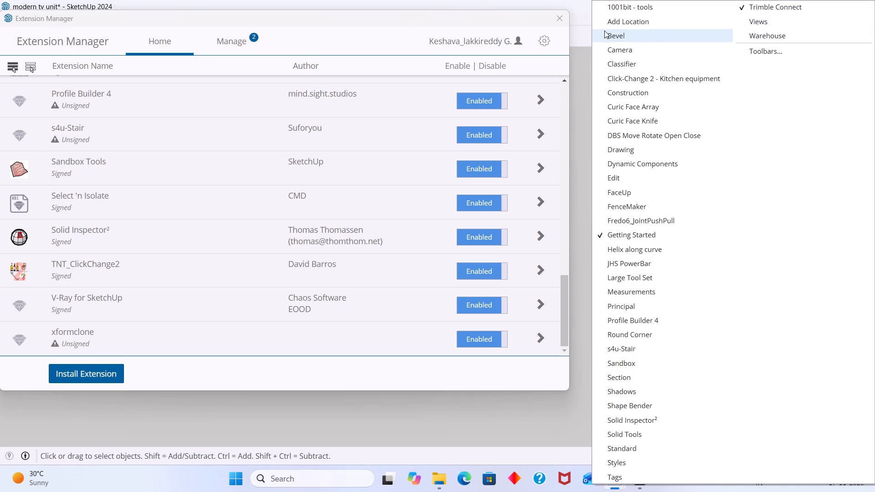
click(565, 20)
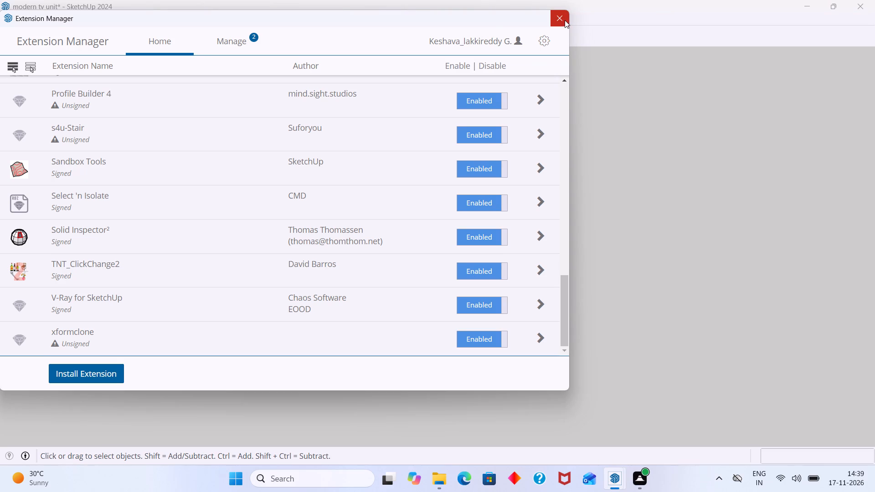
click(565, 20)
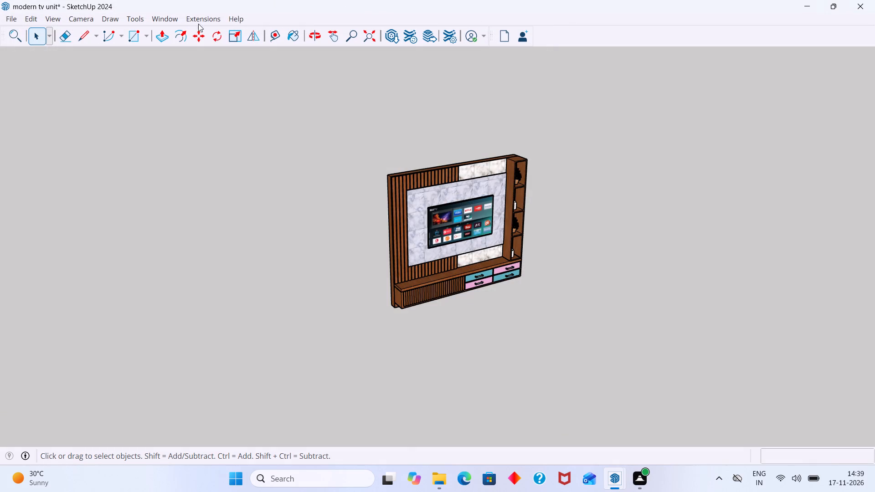
Reopen Extension Manager, select V-Ray for SketchUp, check its status and try to update it.
click(206, 22)
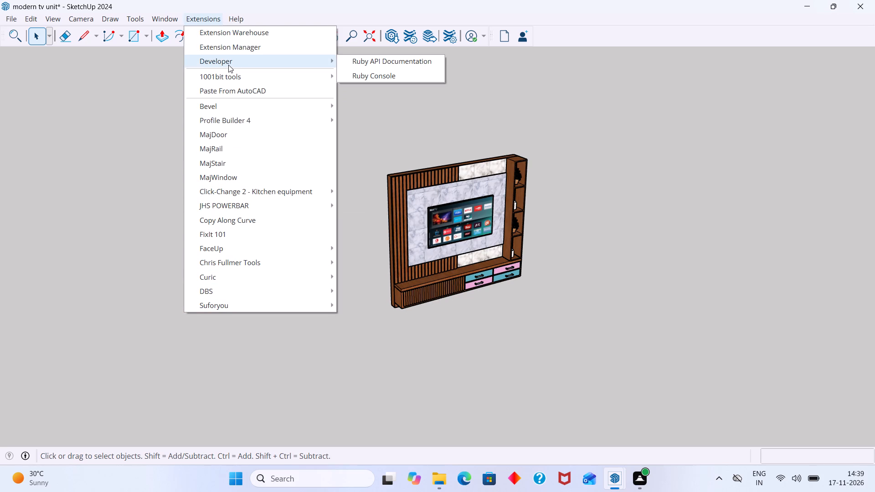
click(236, 48)
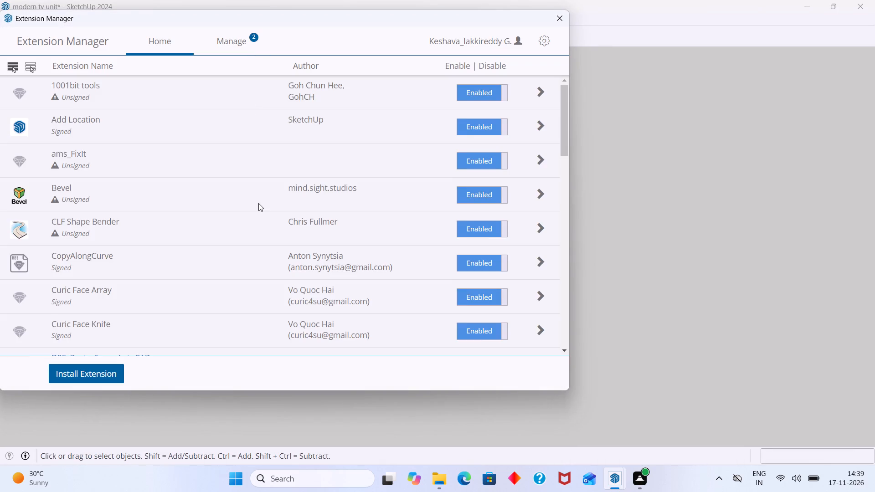
scroll(258, 203, down, 8)
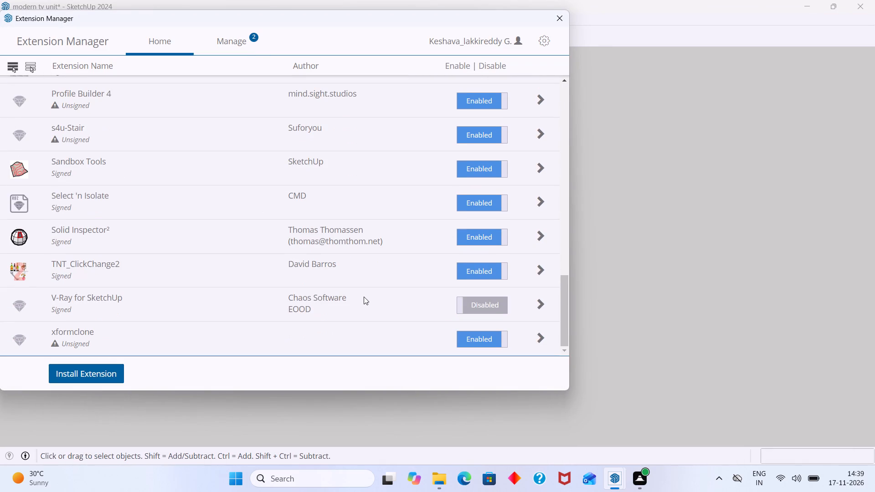
click(366, 309)
triple_click(366, 309)
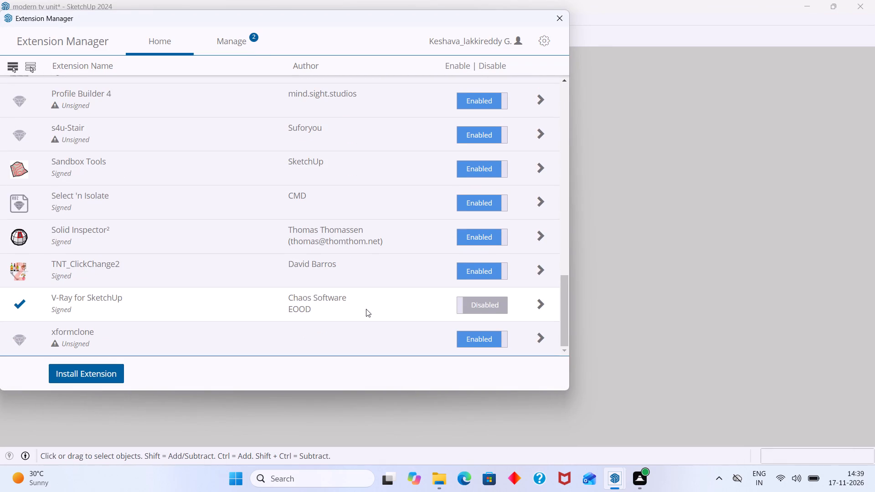
click(366, 309)
click(233, 35)
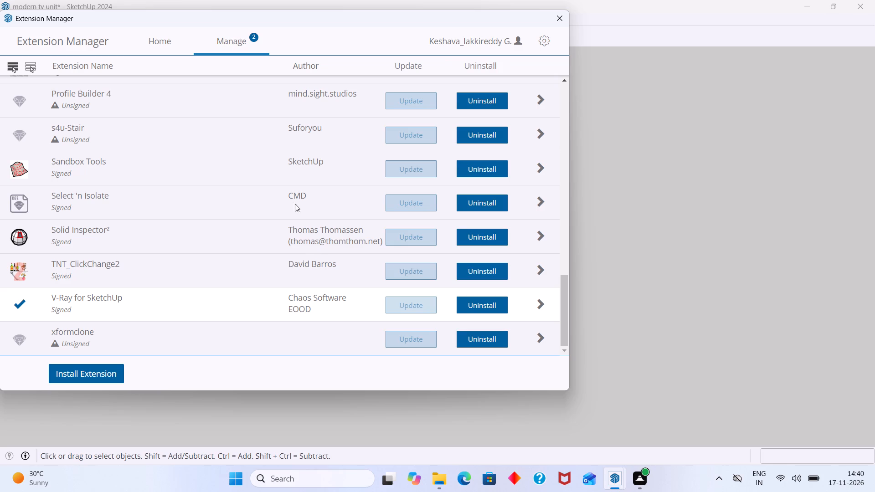
scroll(317, 253, down, 1)
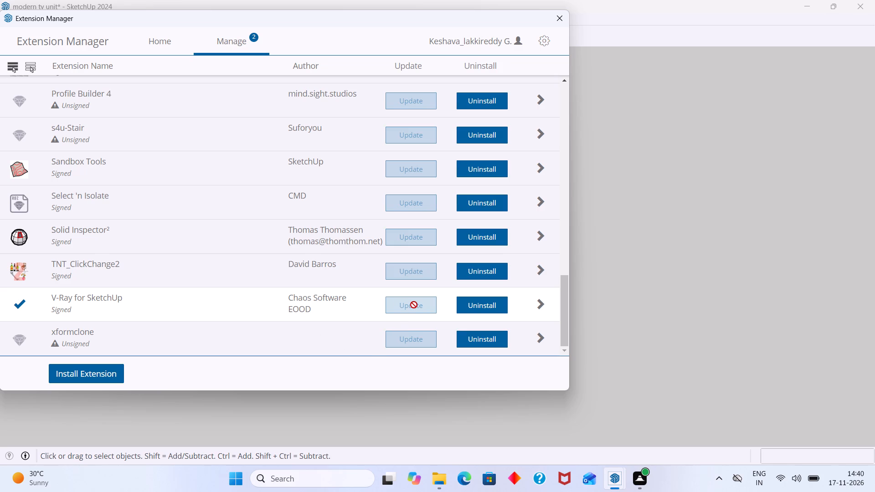
click(414, 305)
click(313, 303)
click(162, 41)
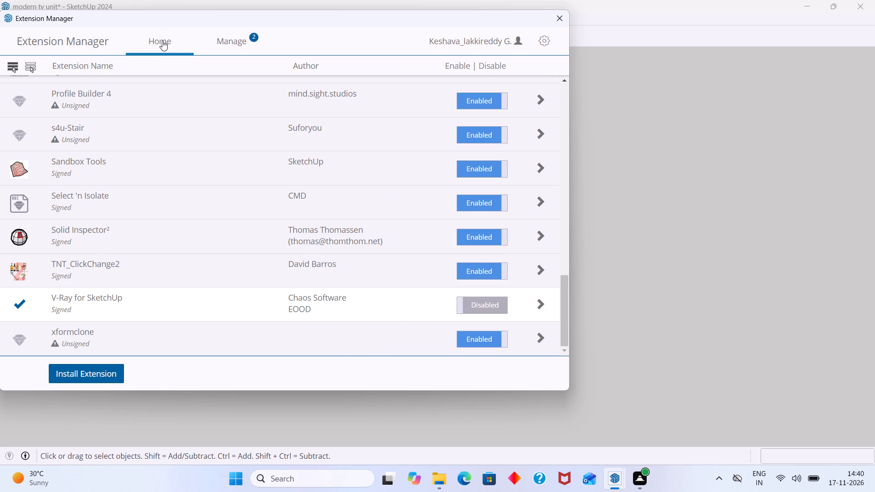
Enable the V-Ray for SketchUp extension in Extension Manager and apply the change.
click(463, 306)
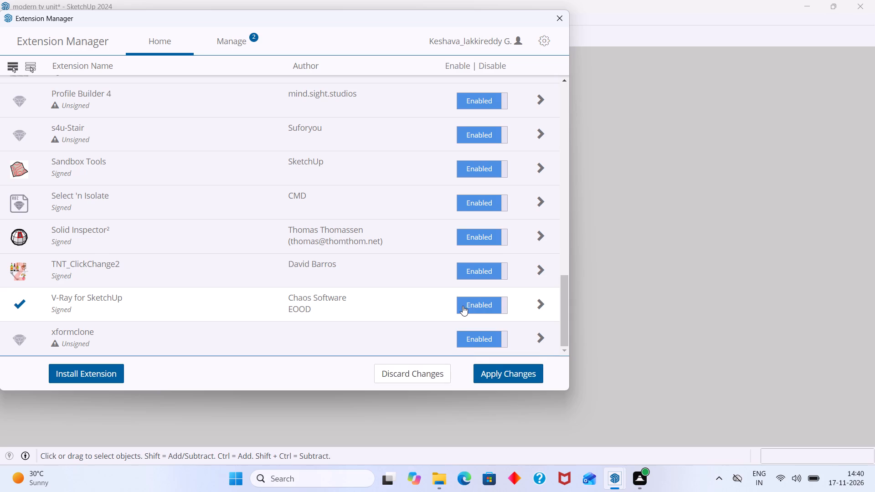
click(499, 376)
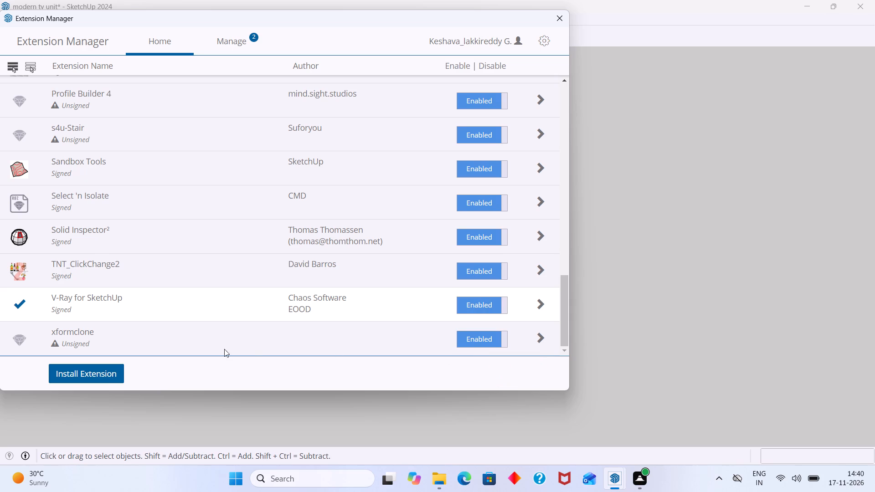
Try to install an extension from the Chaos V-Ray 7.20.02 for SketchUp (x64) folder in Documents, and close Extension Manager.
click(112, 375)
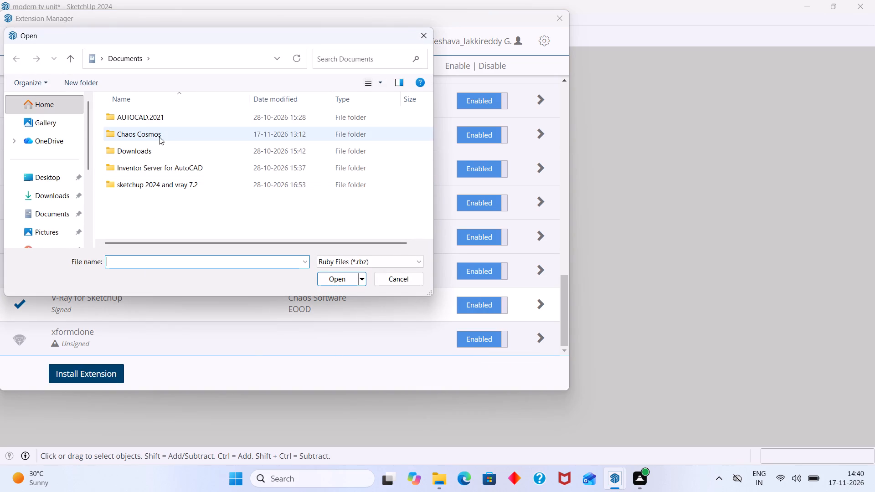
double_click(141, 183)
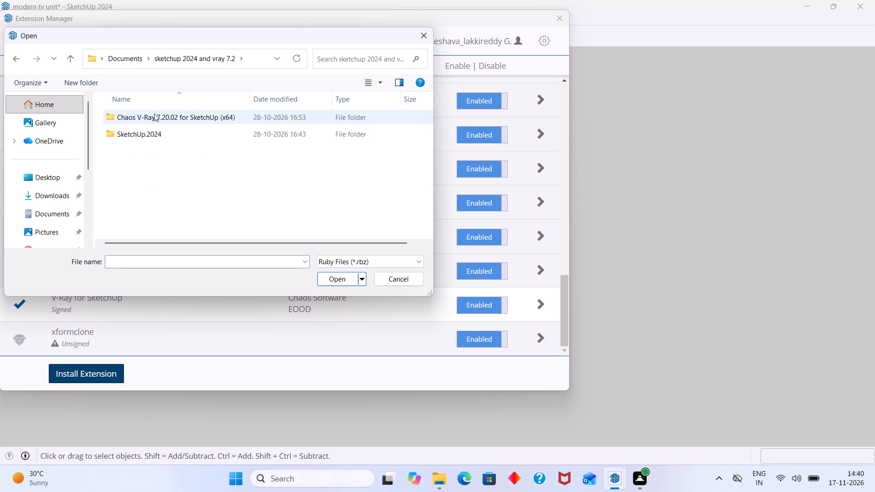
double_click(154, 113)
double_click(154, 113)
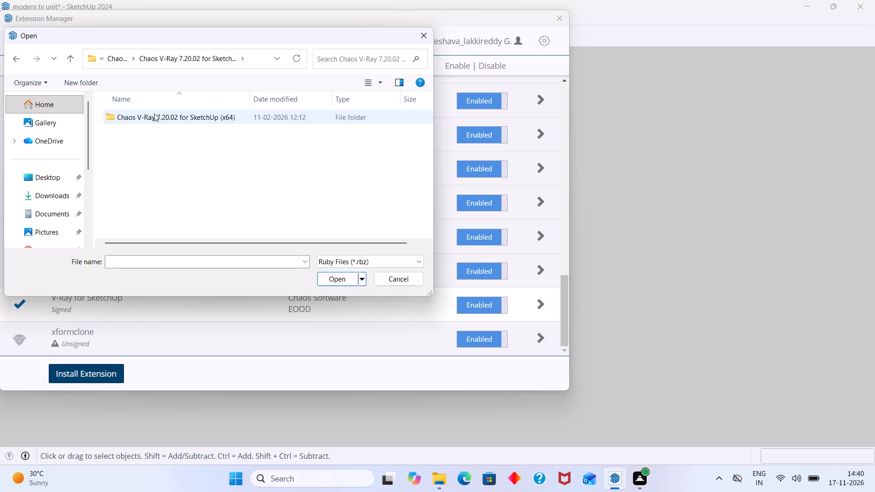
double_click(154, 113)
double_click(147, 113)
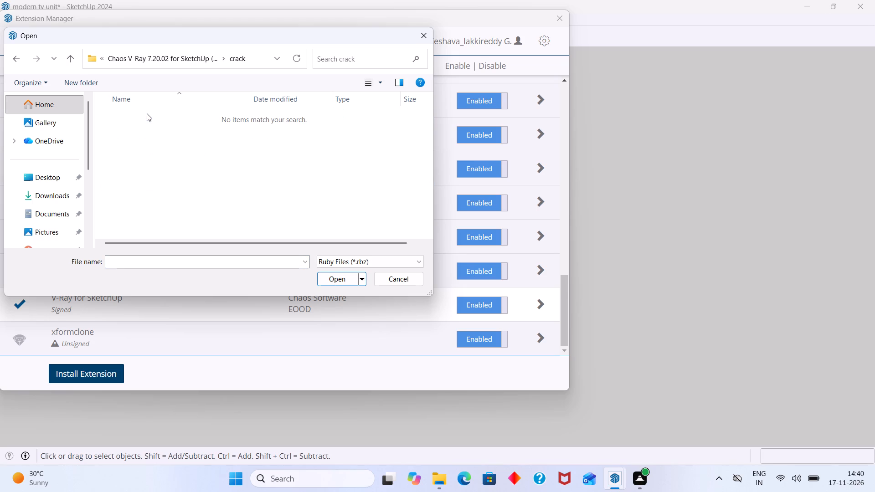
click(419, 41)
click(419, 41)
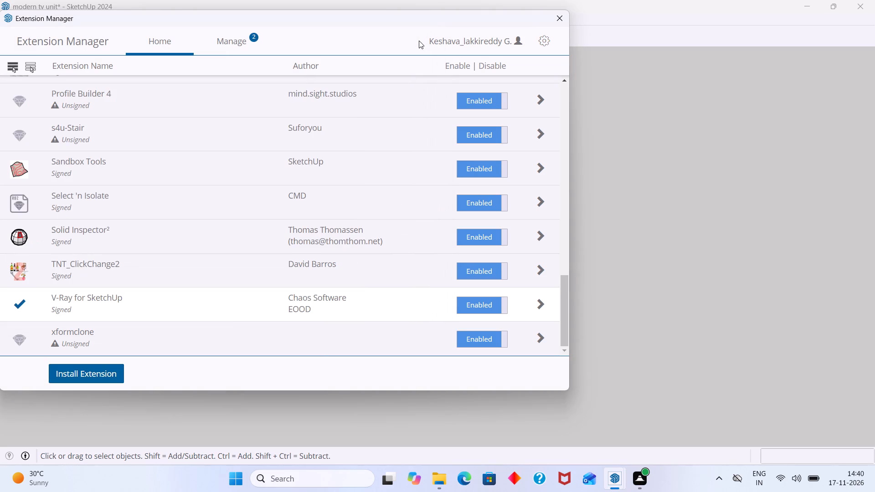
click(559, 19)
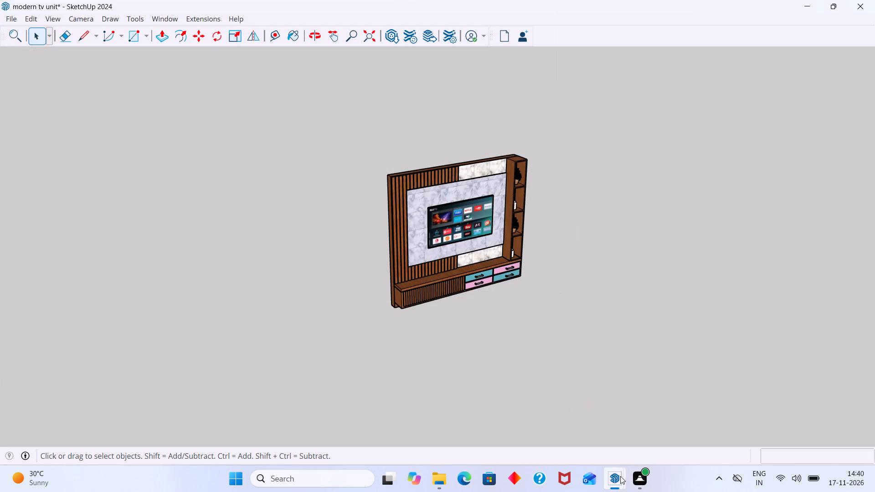
Switch to the SketchUp welcome window and create a new model from the Simple template in inches.
click(573, 420)
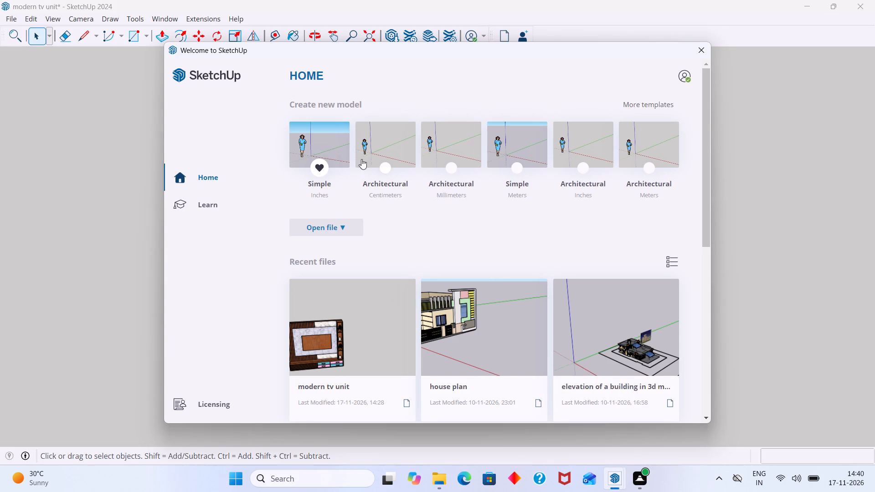
click(340, 144)
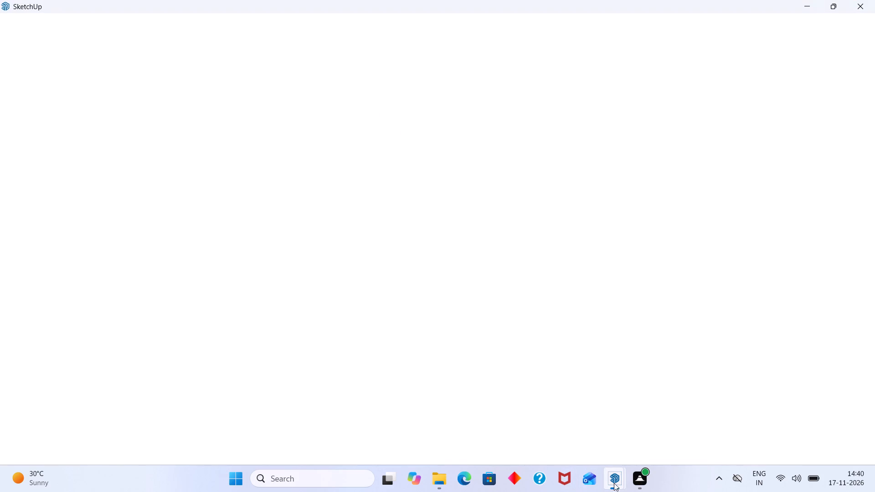
Switch to File Explorer and examine the contents of the Chaos V-Ray 7.20.02 for SketchUp (x64) folder and its subfolder.
click(443, 488)
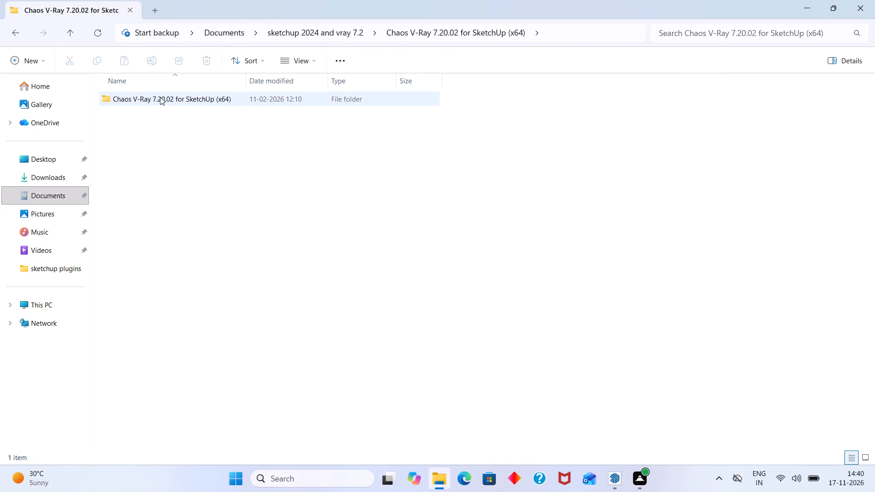
double_click(160, 98)
double_click(160, 98)
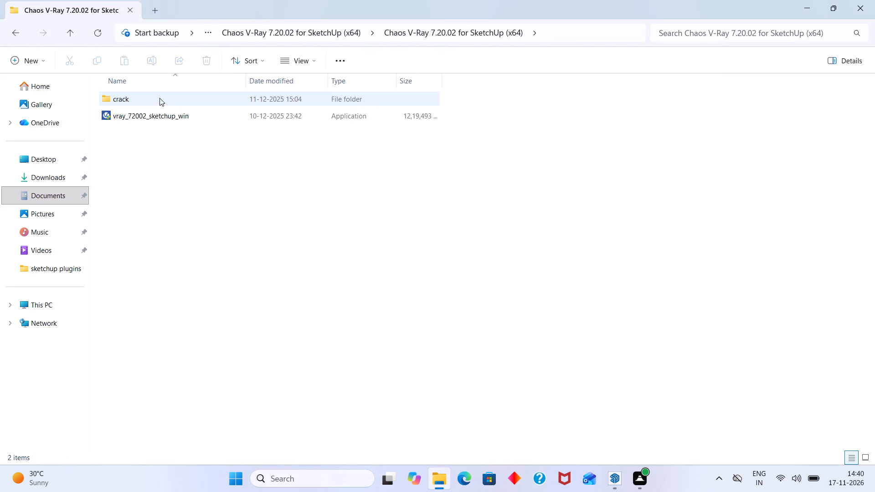
double_click(160, 98)
double_click(160, 98)
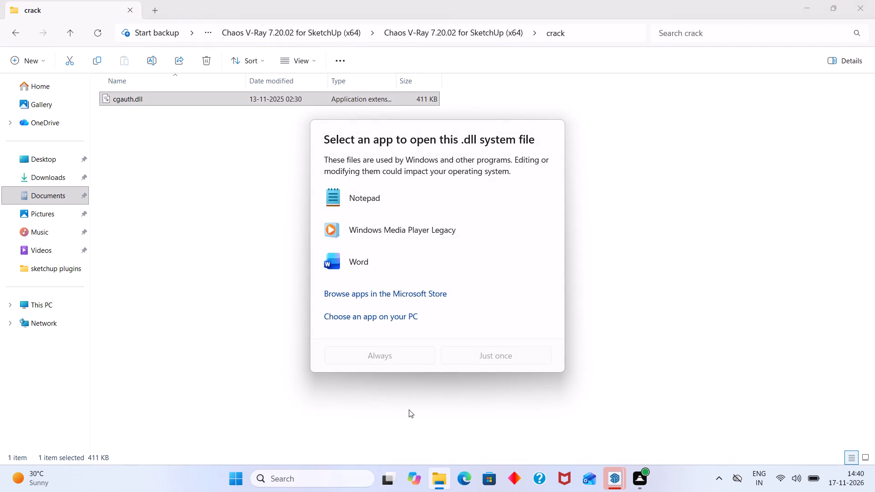
scroll(433, 298, down, 2)
click(319, 293)
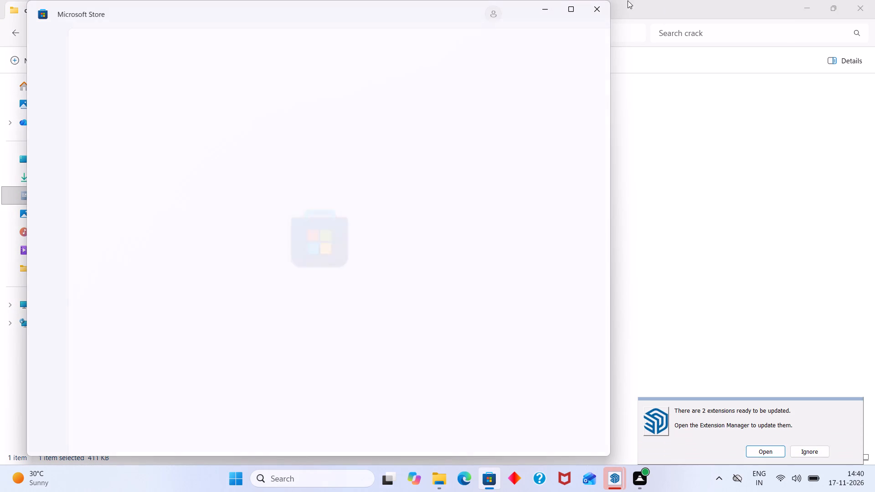
click(600, 4)
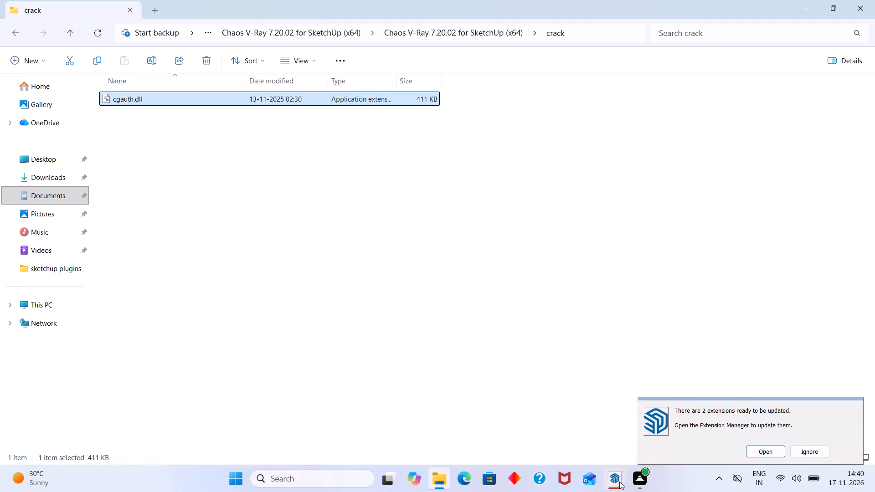
Return to the new SketchUp model, examine the V-Ray for SketchUp error details in Extension Errors, and close the report.
click(653, 429)
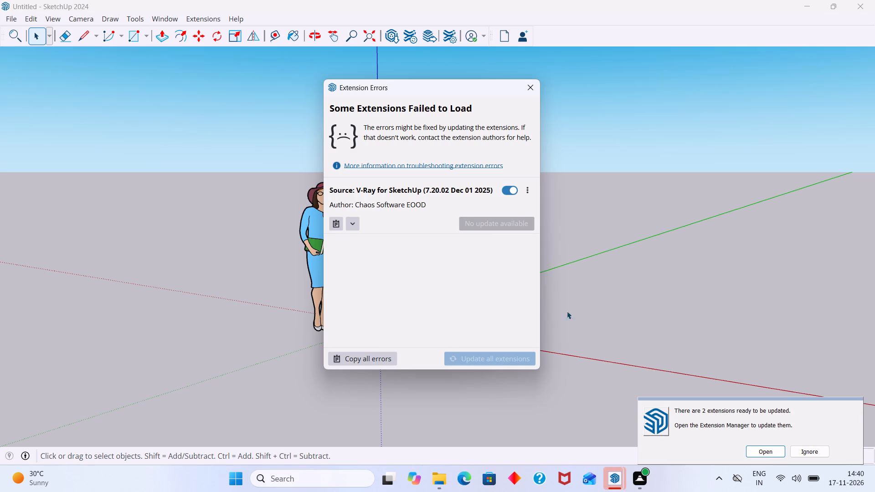
scroll(504, 205, down, 1)
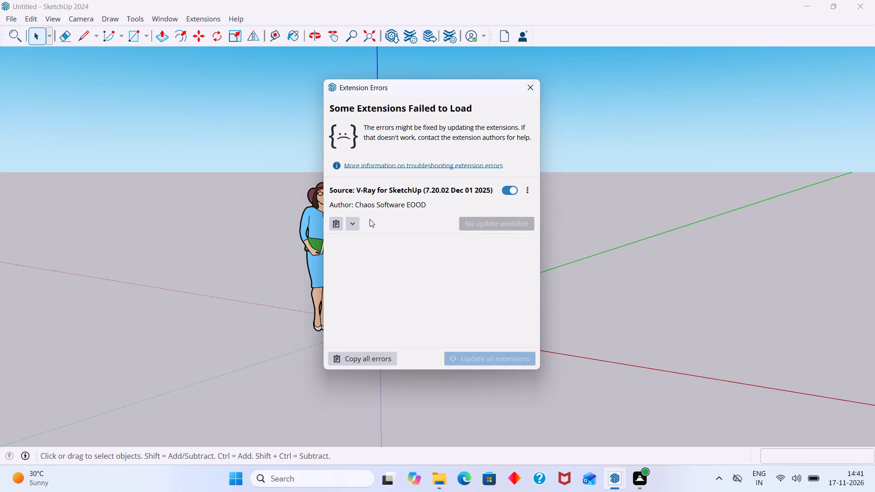
click(356, 220)
scroll(412, 268, down, 1)
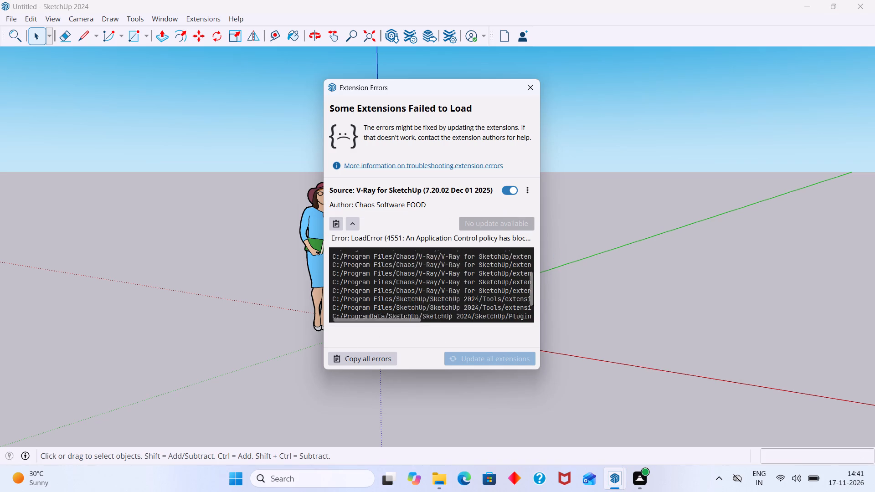
scroll(412, 268, down, 1)
scroll(412, 268, up, 1)
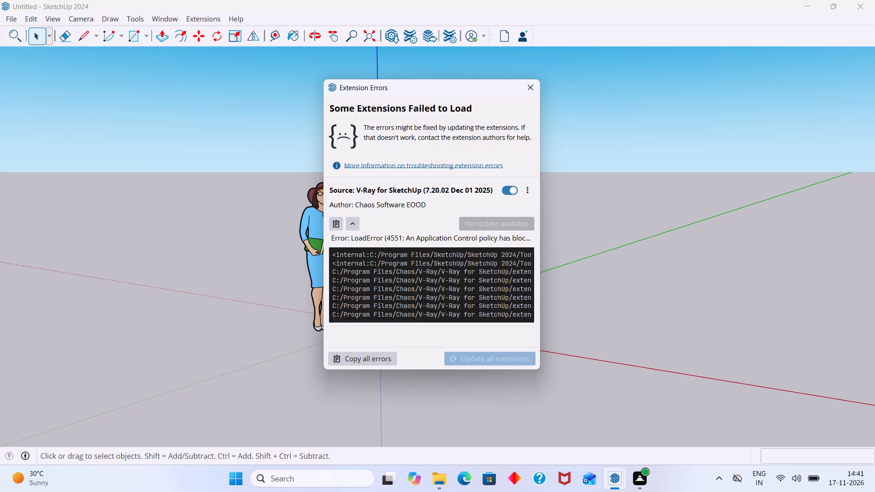
scroll(446, 277, down, 1)
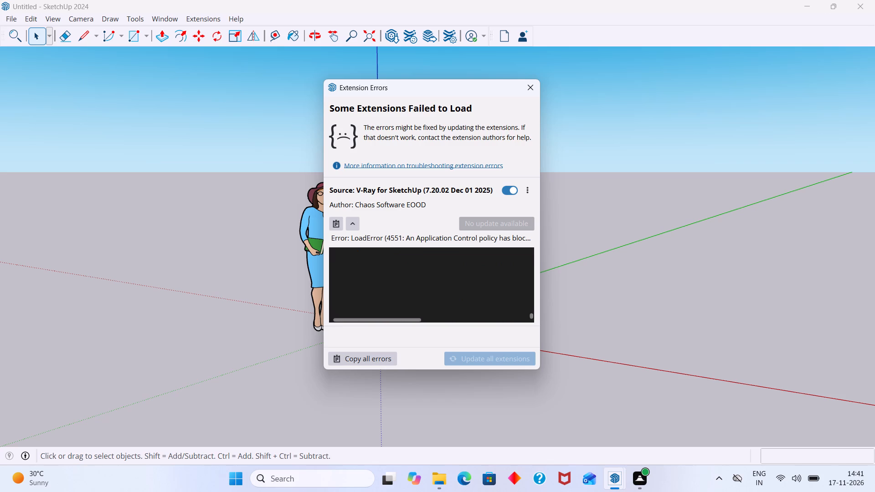
scroll(446, 277, down, 1)
scroll(446, 277, up, 2)
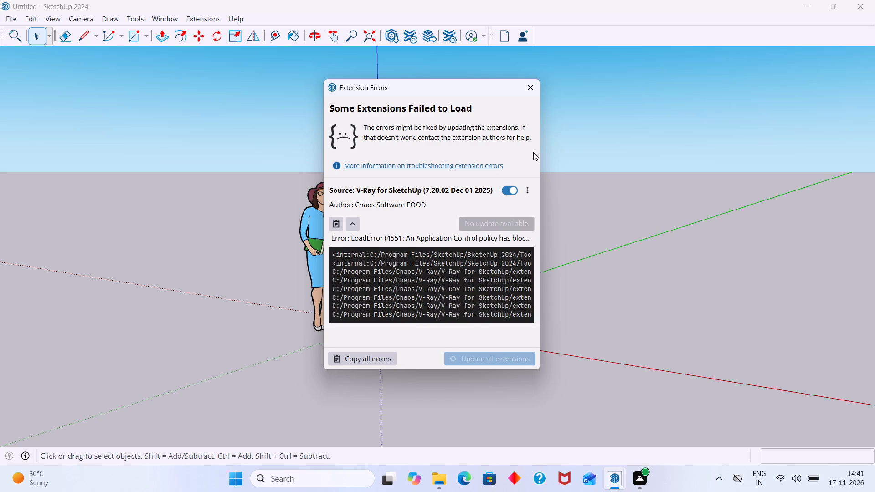
click(535, 90)
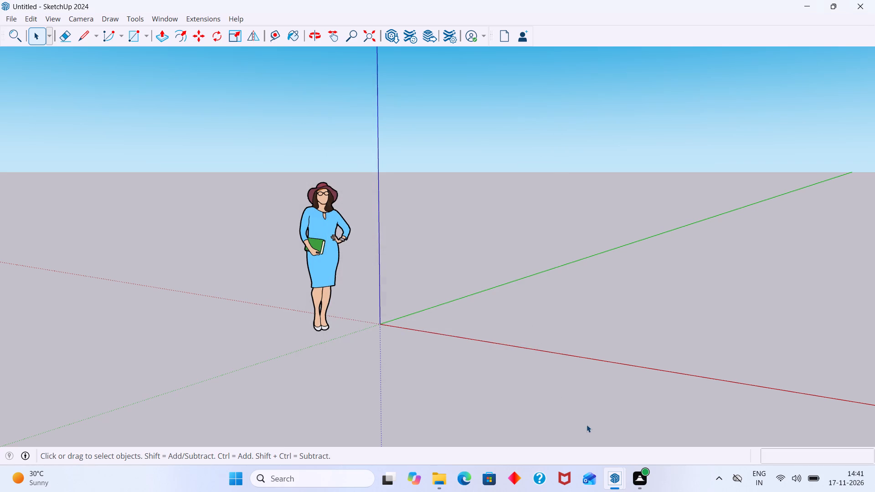
Switch to File Explorer and launch the vray_72002_sketchup_win installer from the Chaos V-Ray 7.20.02 for SketchUp (x64) folder.
click(436, 477)
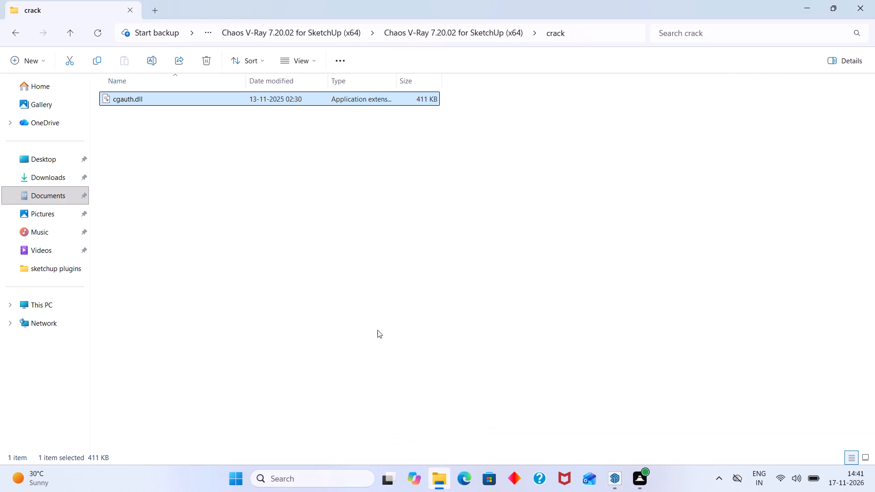
right_click(197, 99)
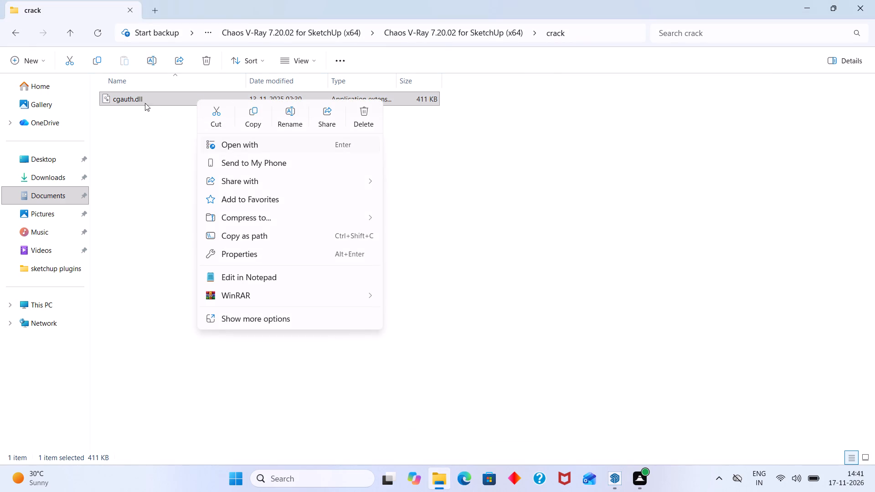
click(20, 35)
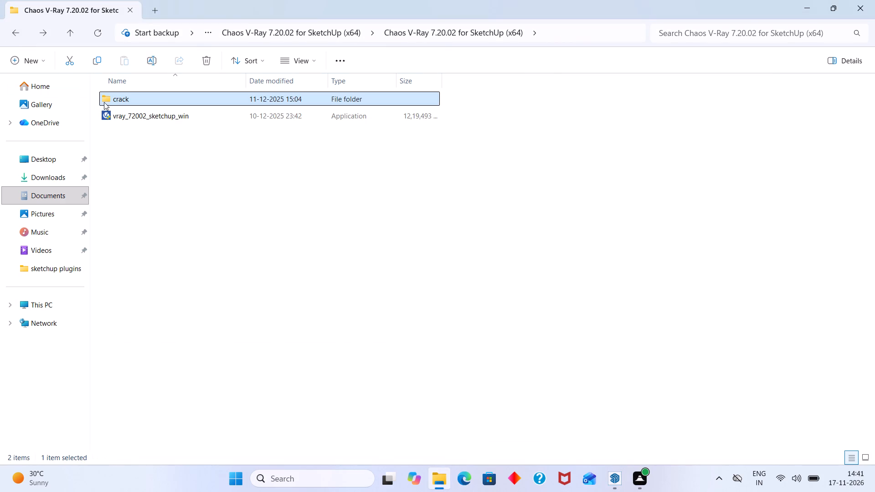
double_click(133, 113)
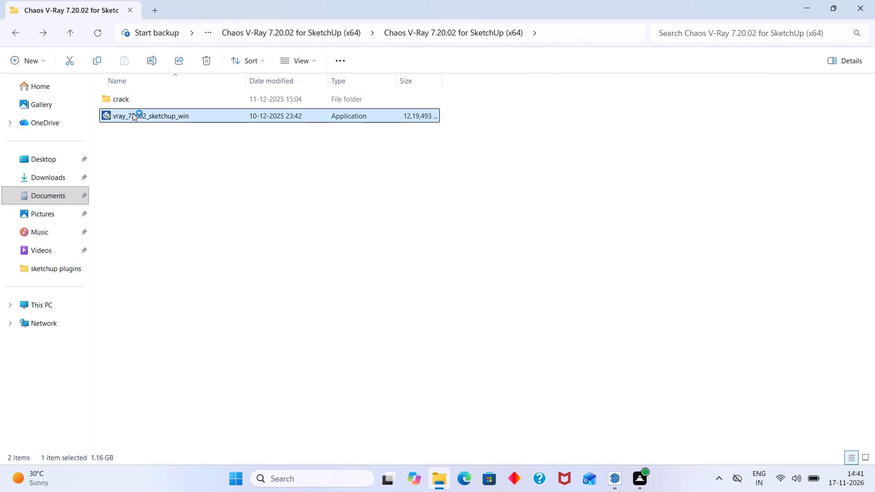
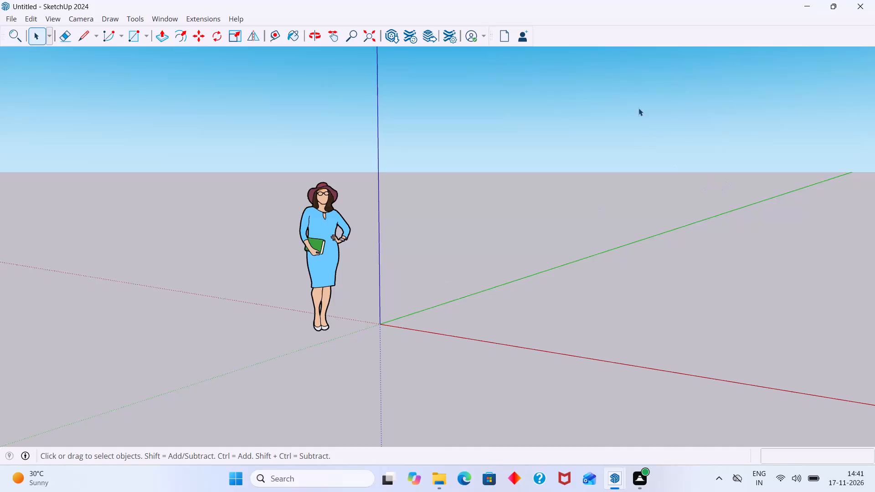
Check SketchUp's list of available toolbars for V-Ray entries, leaving the toolbar selection as it is.
click(608, 42)
right_click(608, 42)
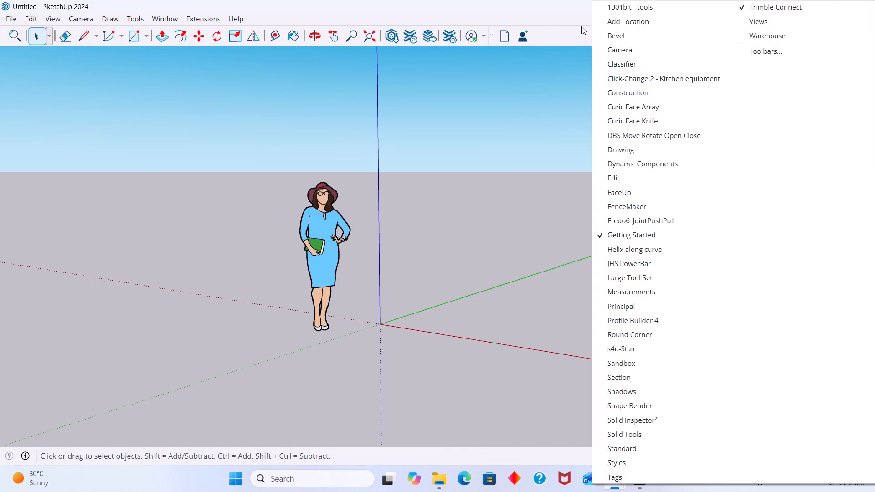
click(550, 40)
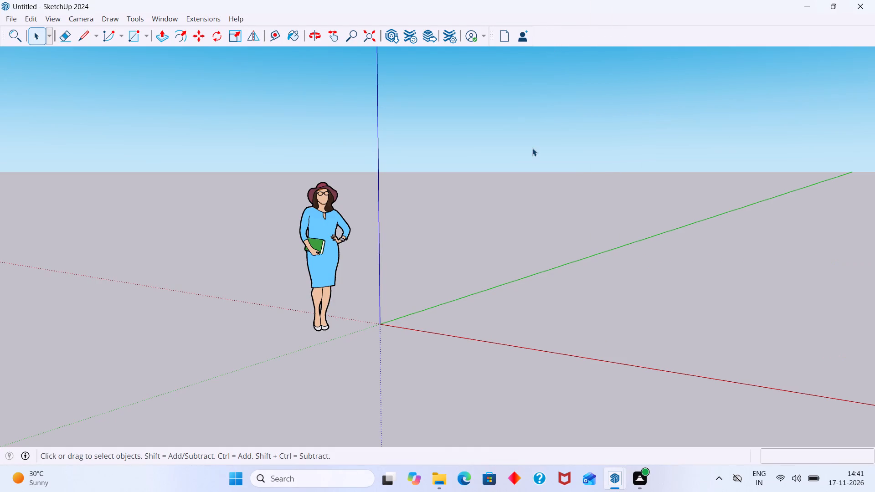
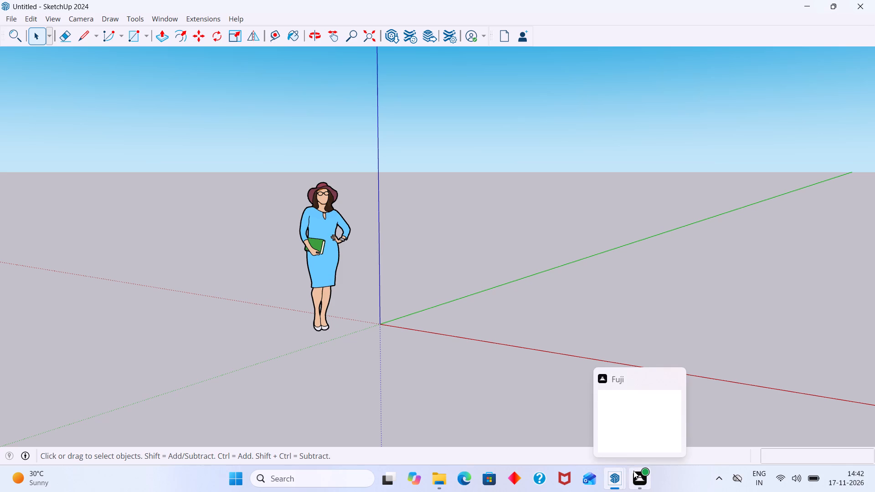
Recheck the list of available toolbars for V-Ray entries in the untitled model, leaving the toolbar selection as it is.
click(612, 479)
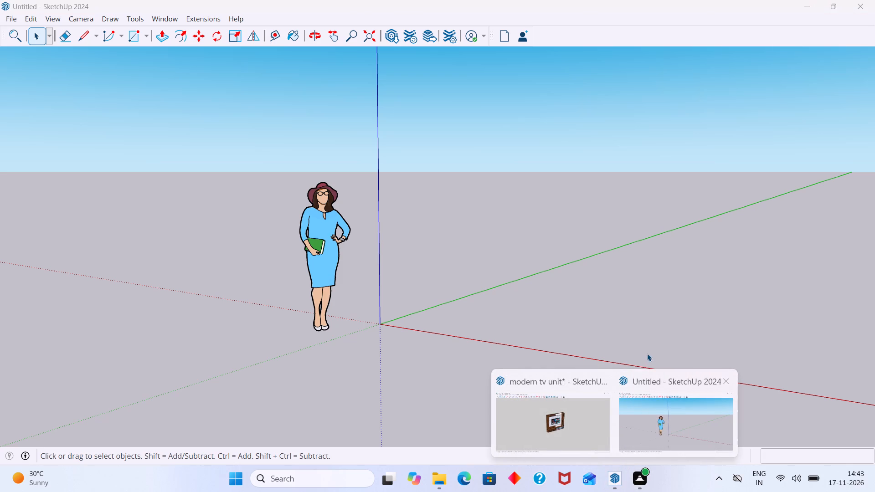
click(654, 311)
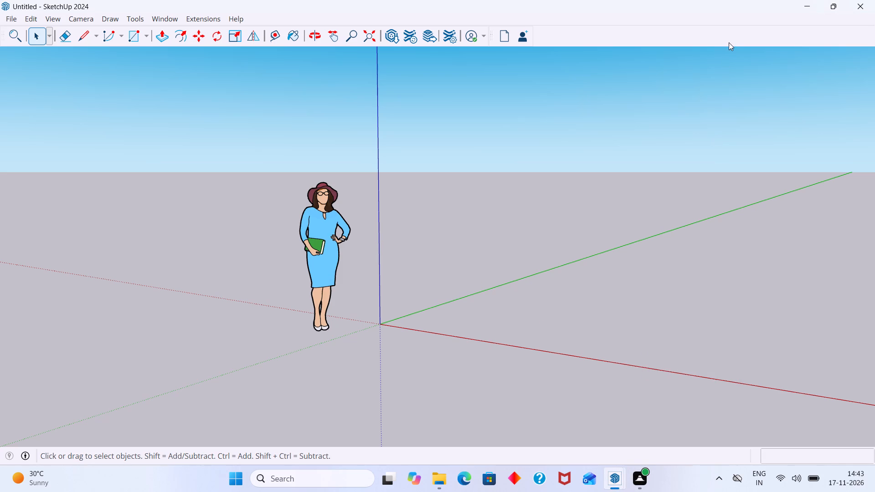
right_click(735, 43)
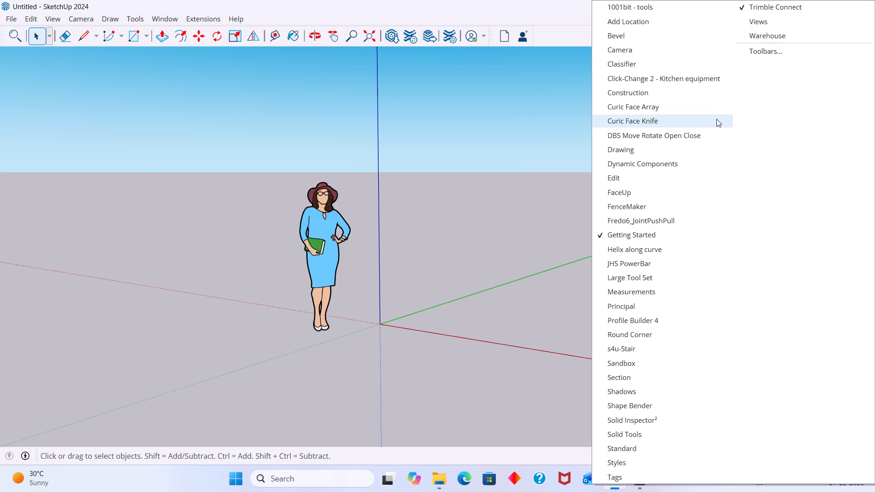
click(587, 166)
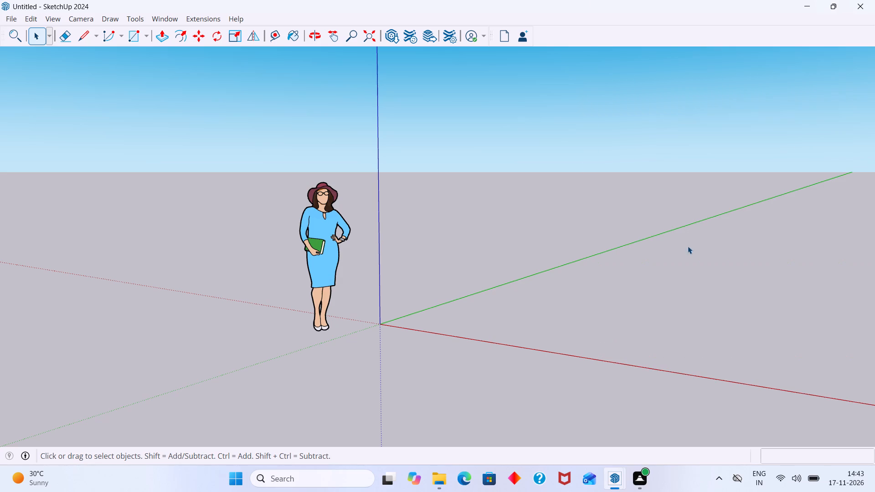
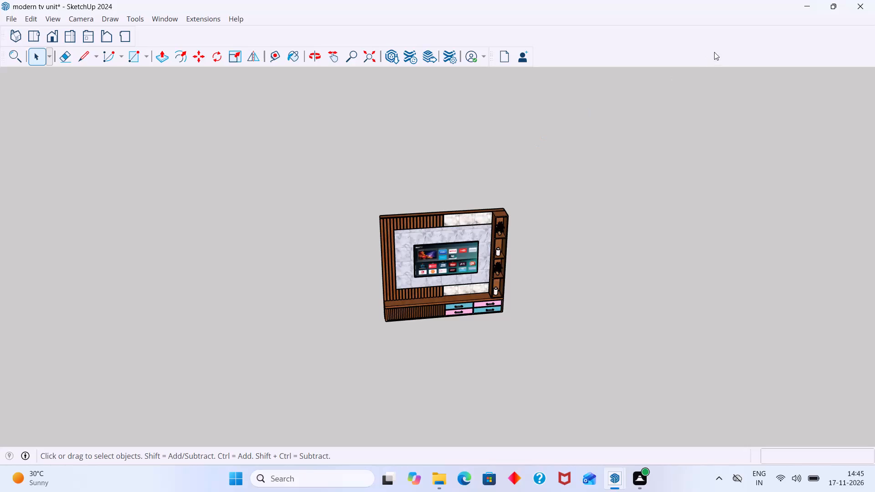
Look through the full list of available toolbars for V-Ray entries in the modern tv unit model, leaving the toolbar selection as it is.
right_click(715, 49)
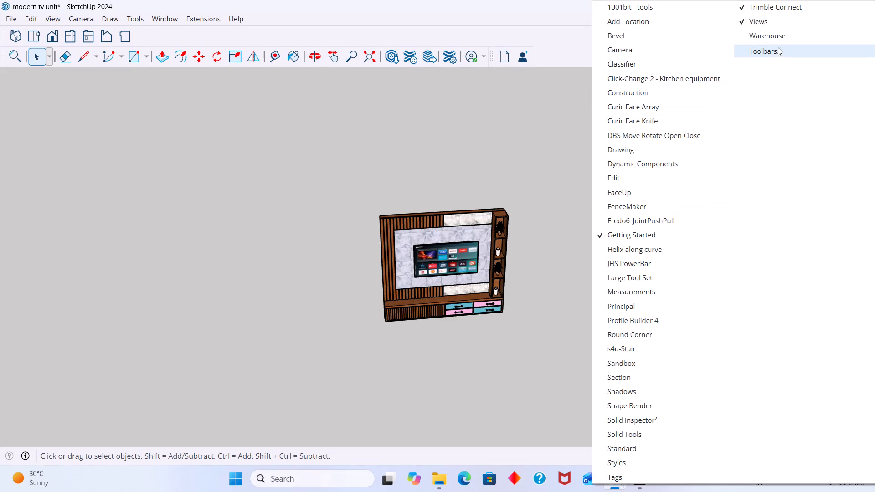
click(779, 50)
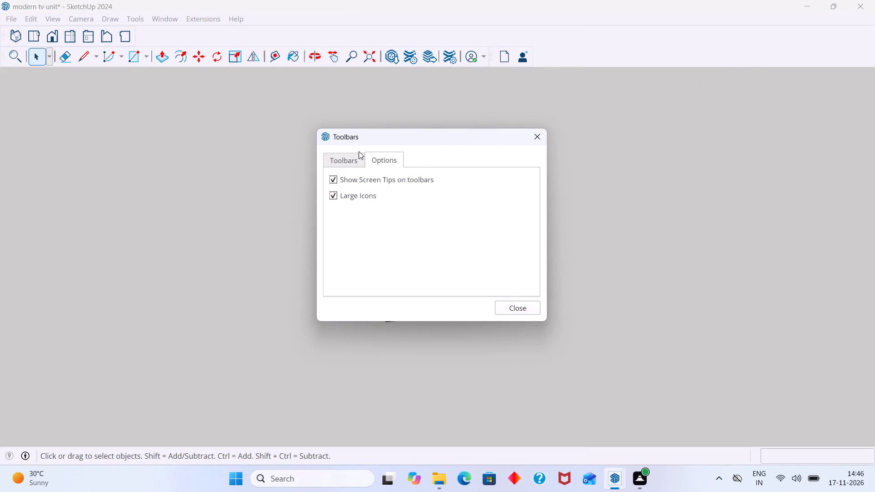
click(352, 159)
scroll(372, 225, down, 1)
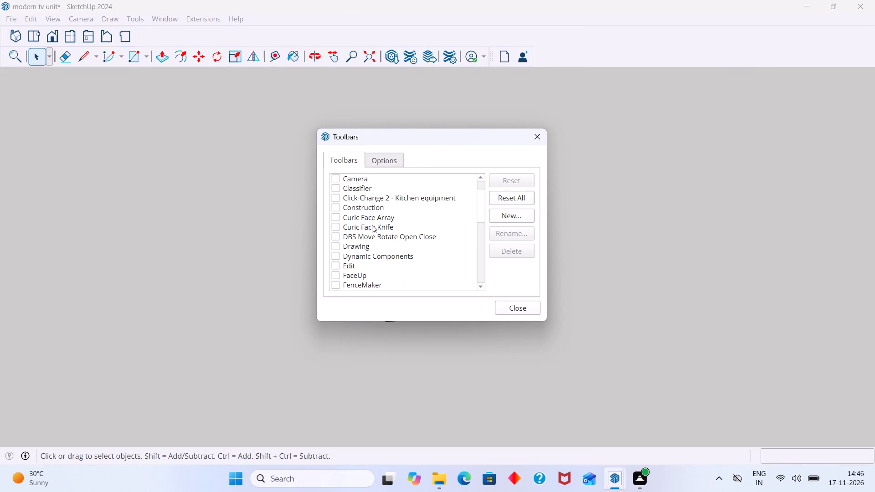
scroll(372, 225, down, 9)
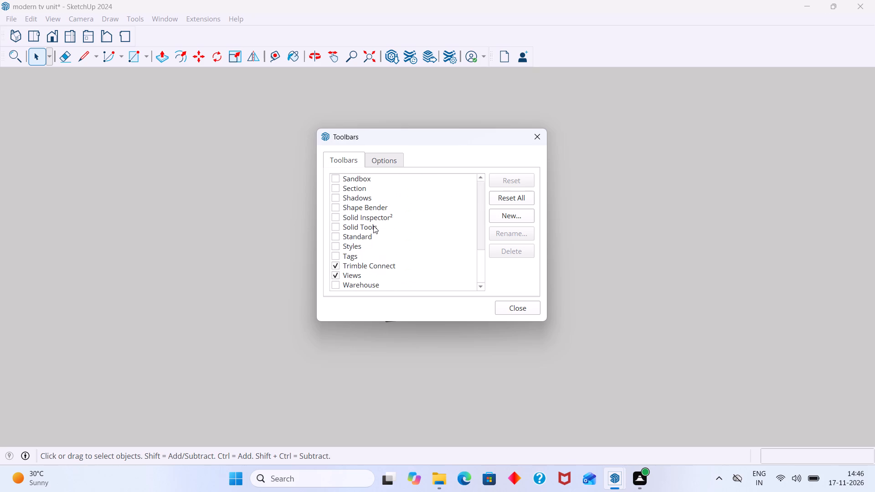
scroll(375, 228, down, 3)
scroll(383, 208, up, 1)
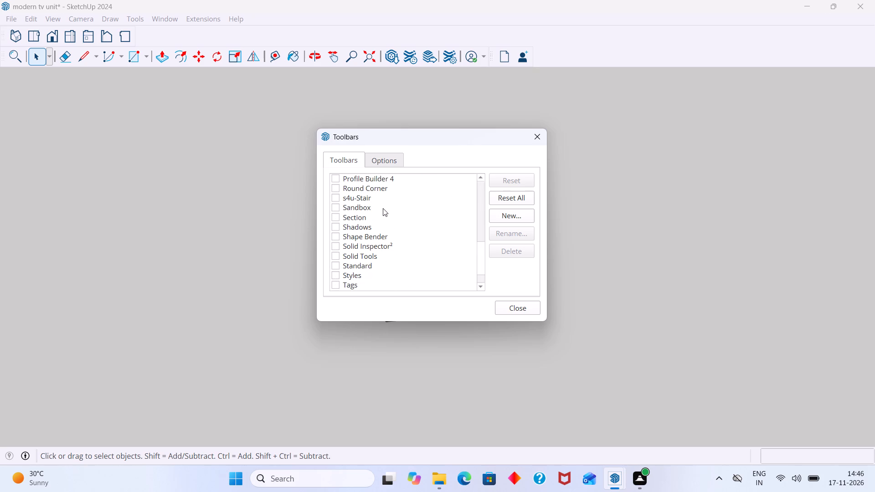
scroll(383, 208, up, 16)
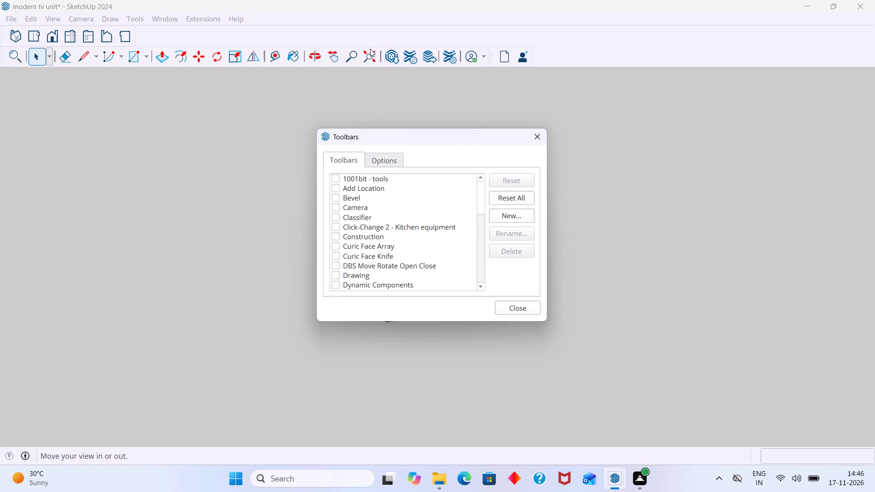
click(537, 139)
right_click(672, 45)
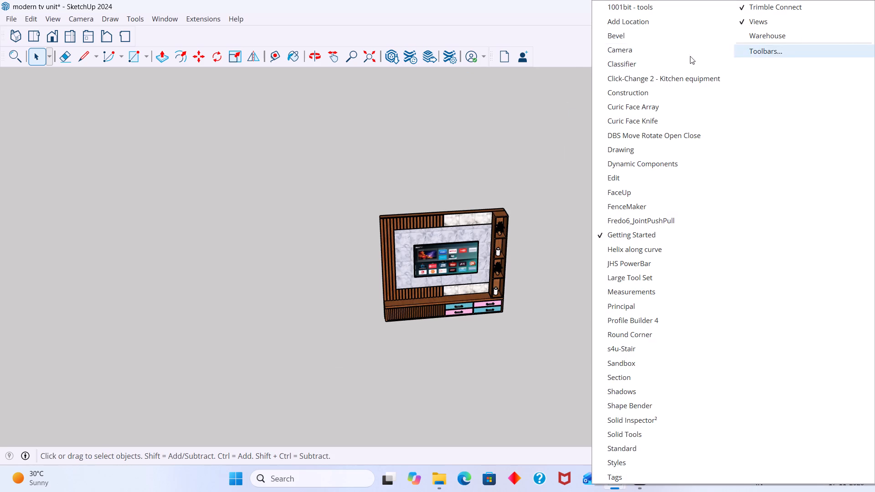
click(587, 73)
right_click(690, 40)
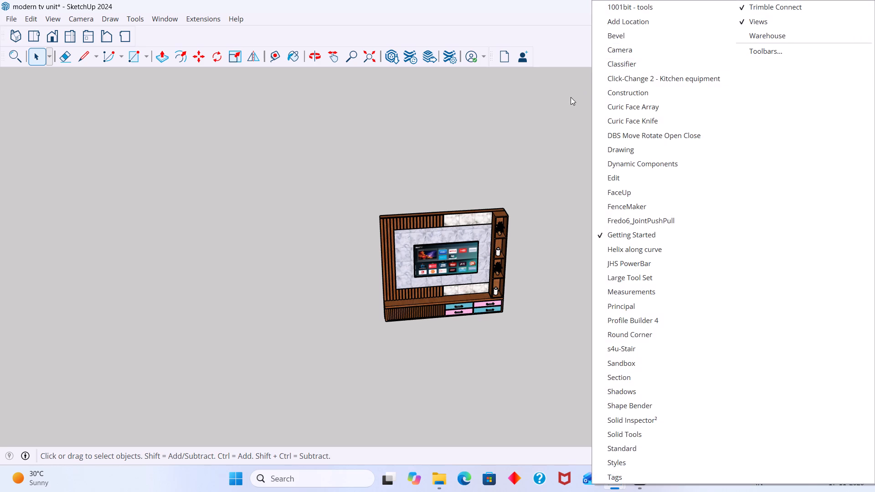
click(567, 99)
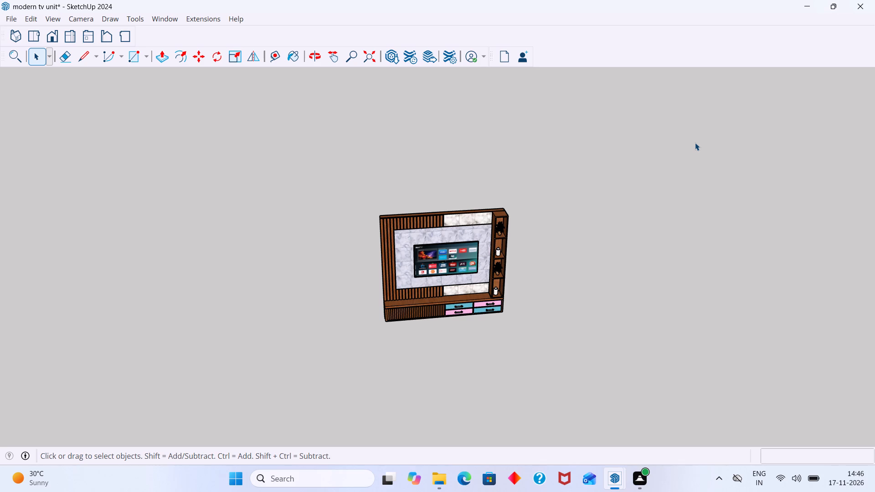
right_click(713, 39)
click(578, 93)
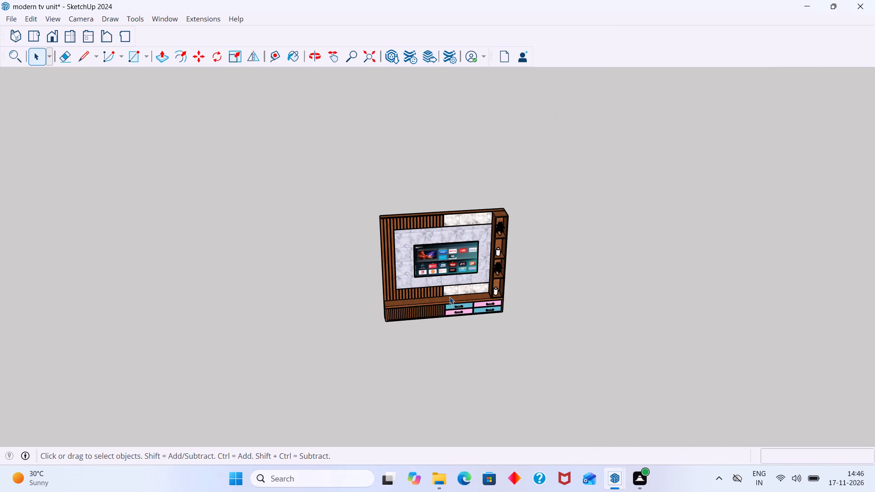
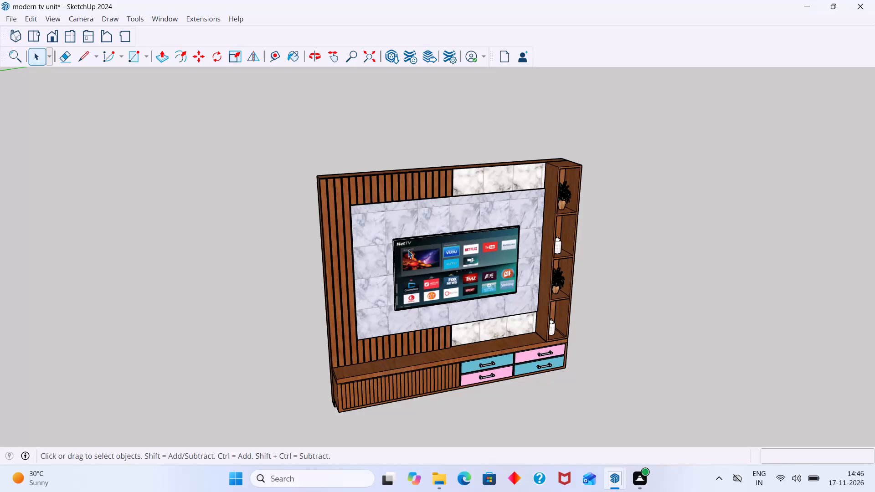
Open the TV unit group, select the marble panel behind the TV and start Paint Bucket with the materials shown.
scroll(406, 234, up, 4)
middle_drag(383, 241, 547, 214)
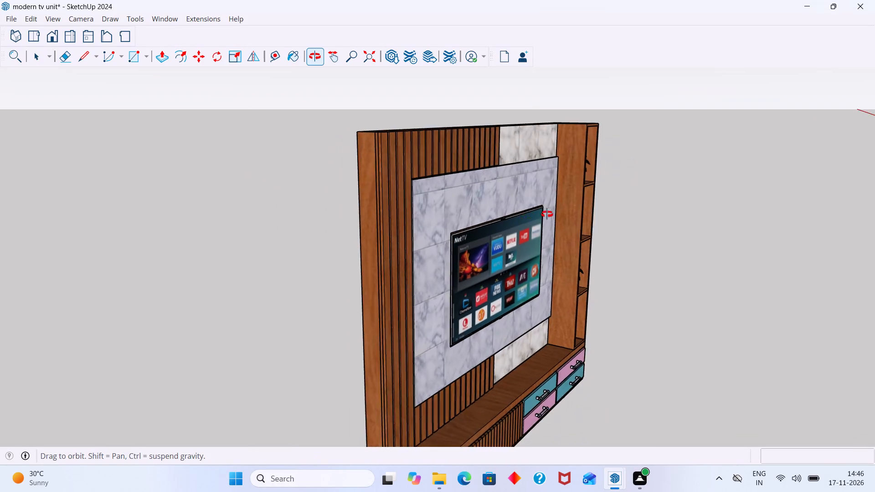
middle_drag(547, 214, 567, 207)
scroll(454, 205, up, 12)
middle_drag(445, 218, 322, 221)
scroll(428, 225, up, 1)
scroll(428, 225, down, 4)
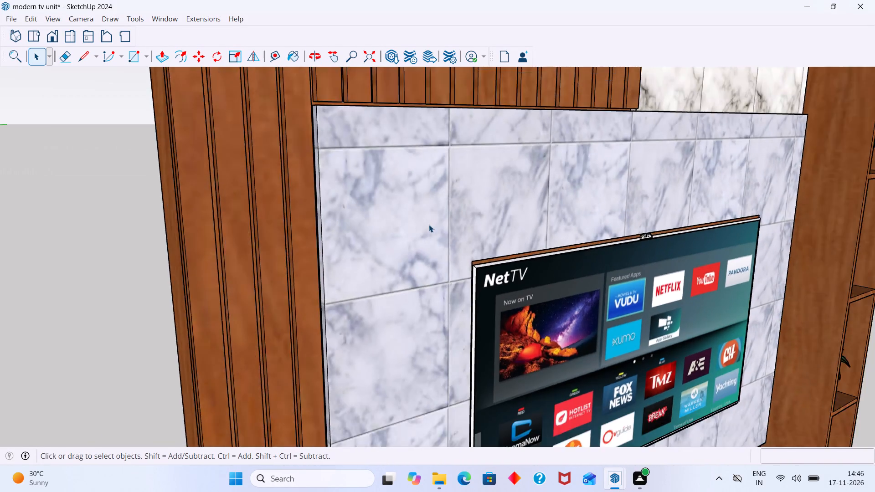
scroll(429, 225, down, 7)
middle_drag(429, 224, 374, 227)
click(409, 223)
double_click(417, 223)
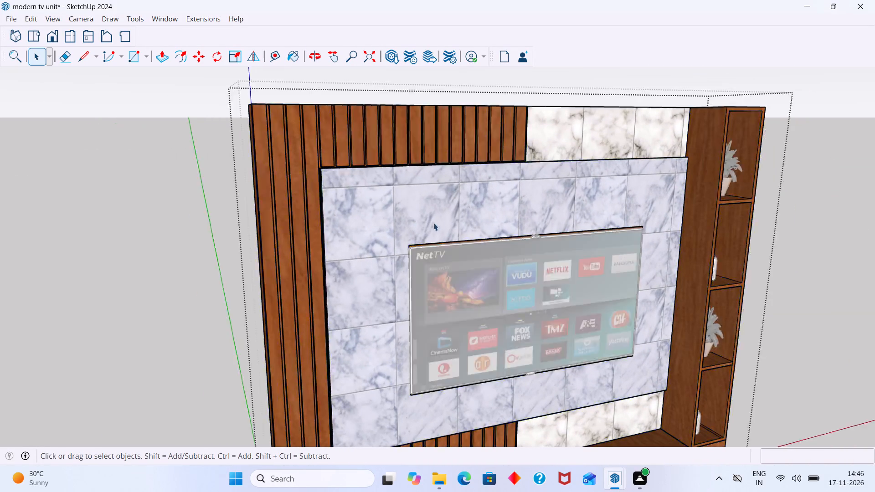
click(440, 220)
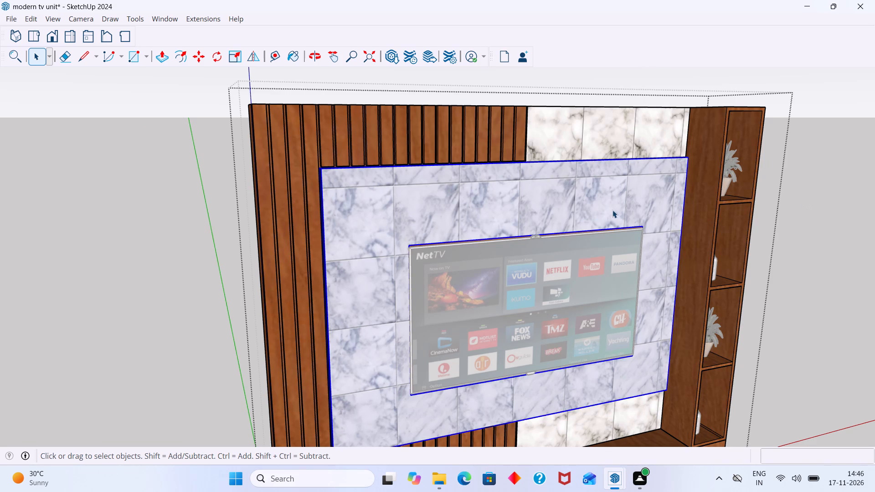
key(b)
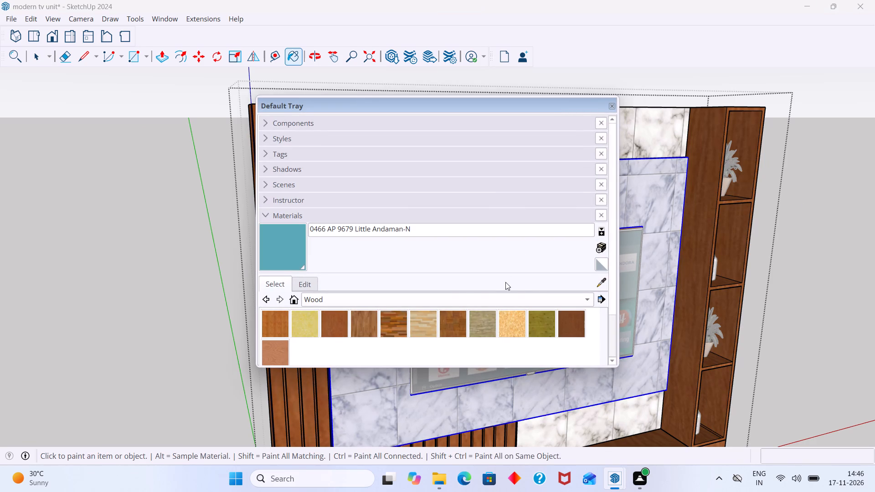
Narrow the Default Tray and remove its Components section.
drag(257, 271, 383, 270)
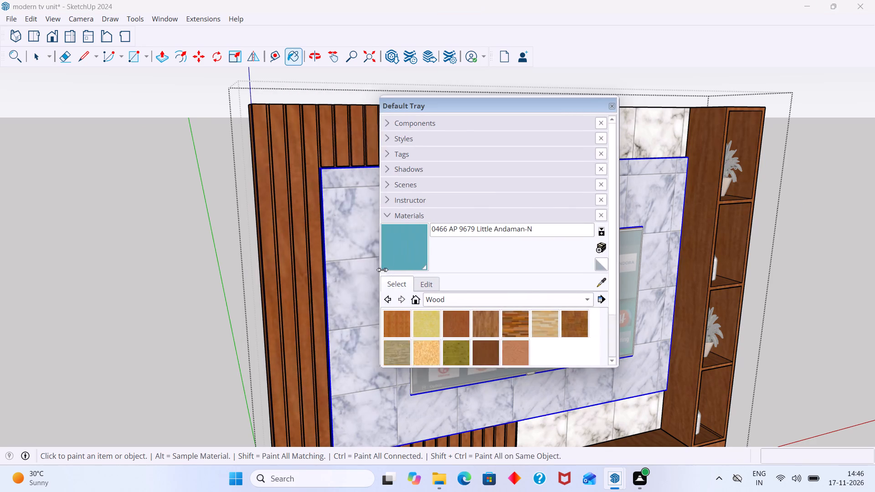
drag(383, 270, 499, 265)
drag(529, 96, 548, 86)
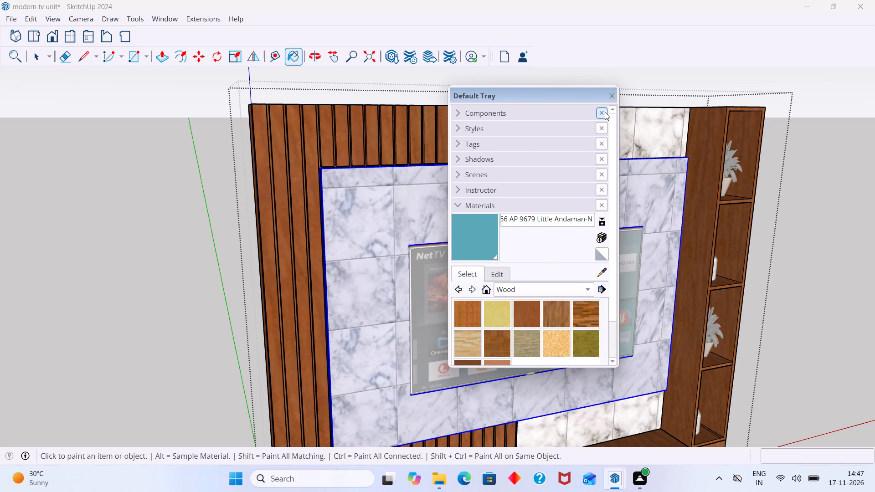
click(602, 117)
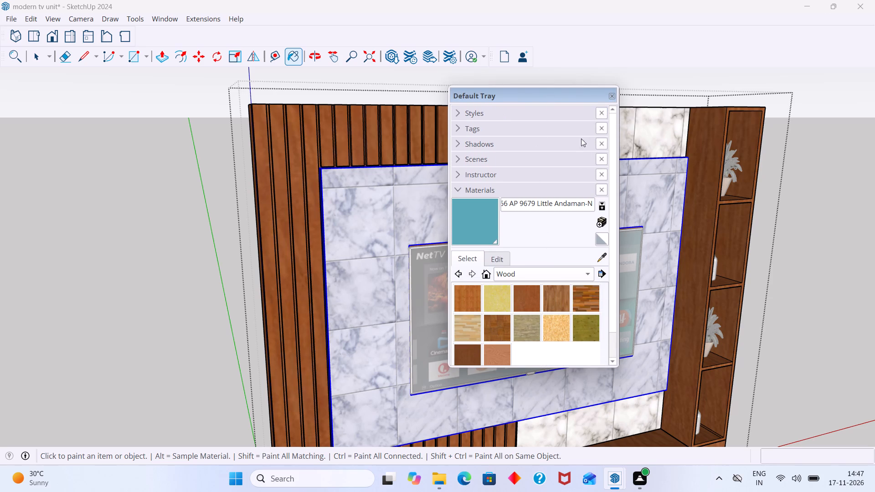
Resize the Default Tray into a compact window beside the TV, leaving most of the marble panel uncovered.
scroll(539, 242, down, 2)
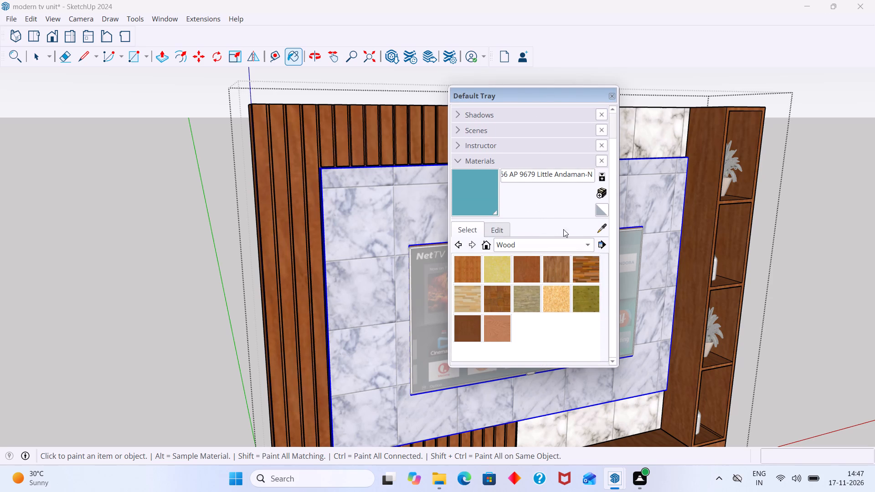
drag(562, 218, 618, 205)
drag(616, 200, 617, 199)
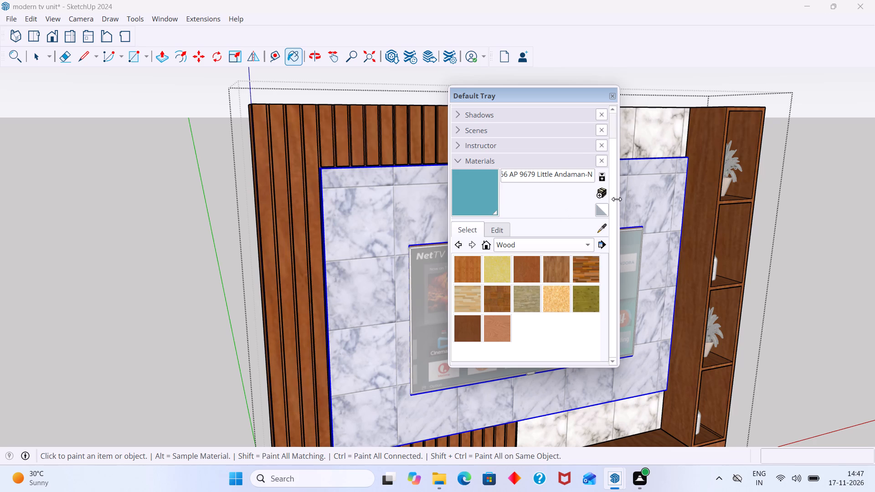
drag(617, 199, 664, 166)
drag(444, 243, 487, 245)
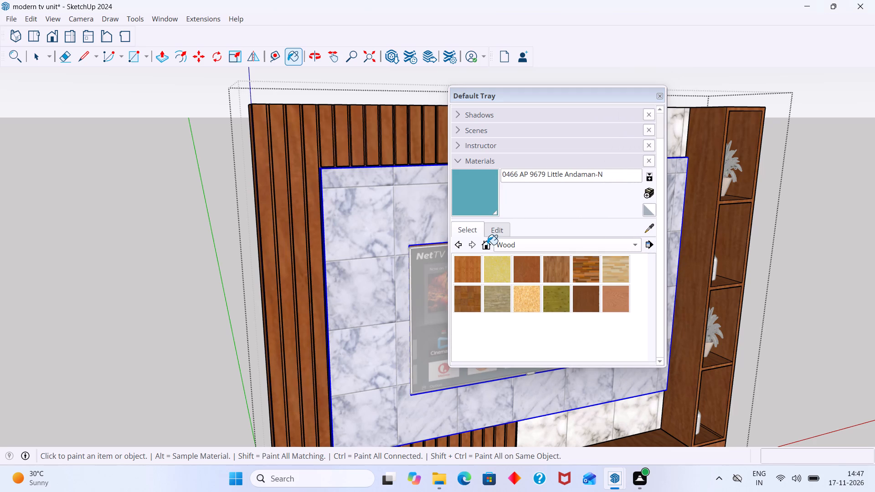
drag(487, 245, 448, 248)
key(space)
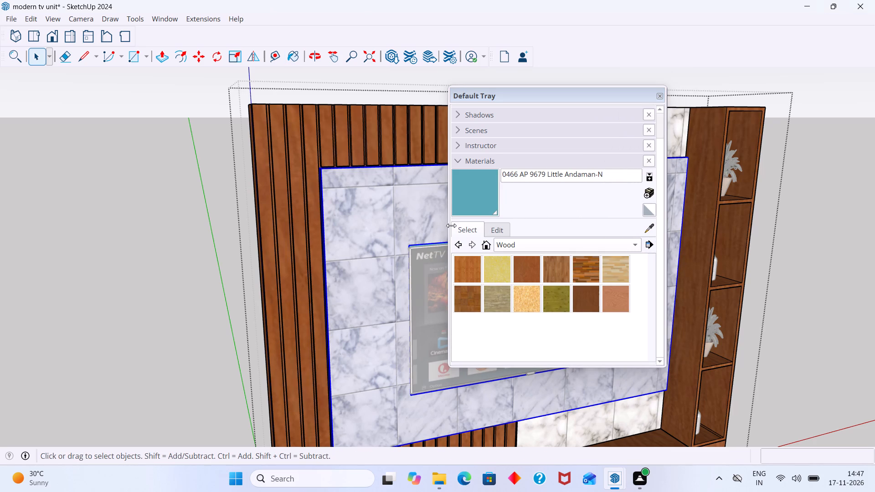
drag(450, 225, 541, 216)
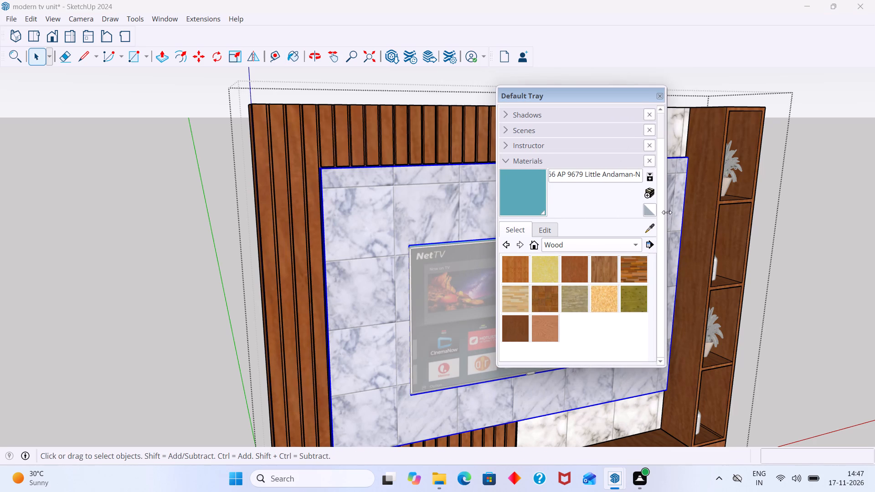
drag(664, 217, 811, 205)
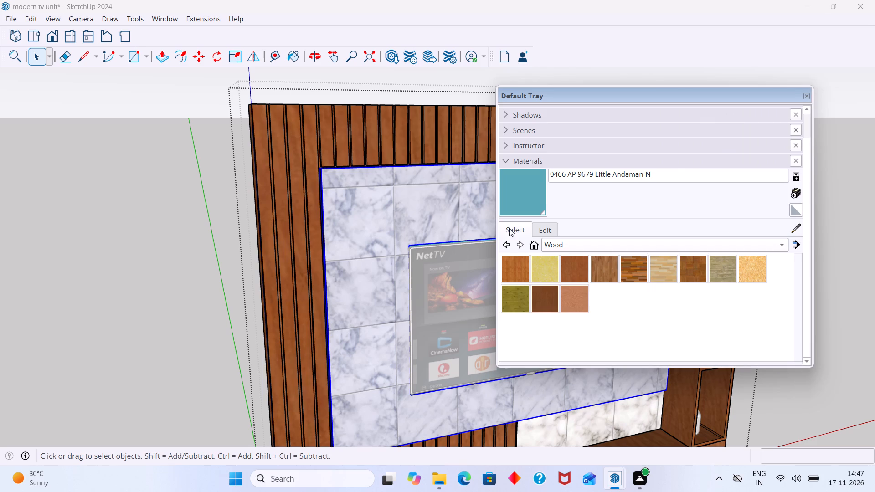
drag(497, 221, 670, 217)
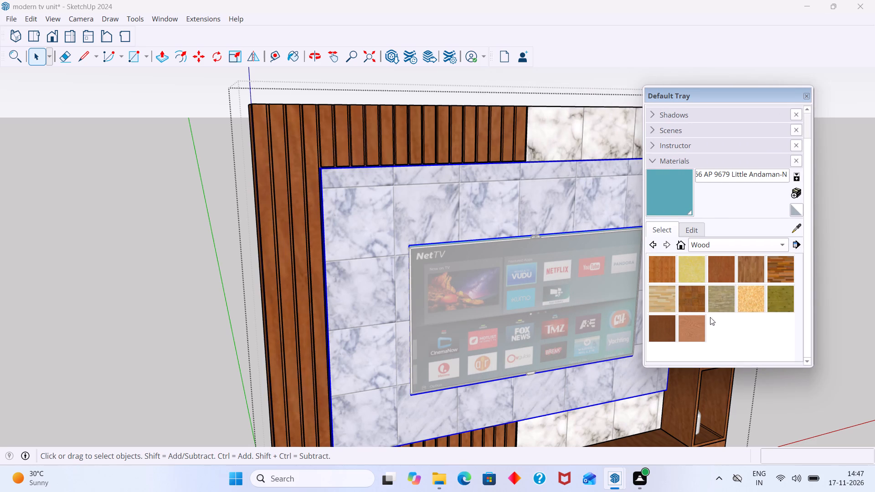
drag(725, 368, 717, 359)
double_click(716, 82)
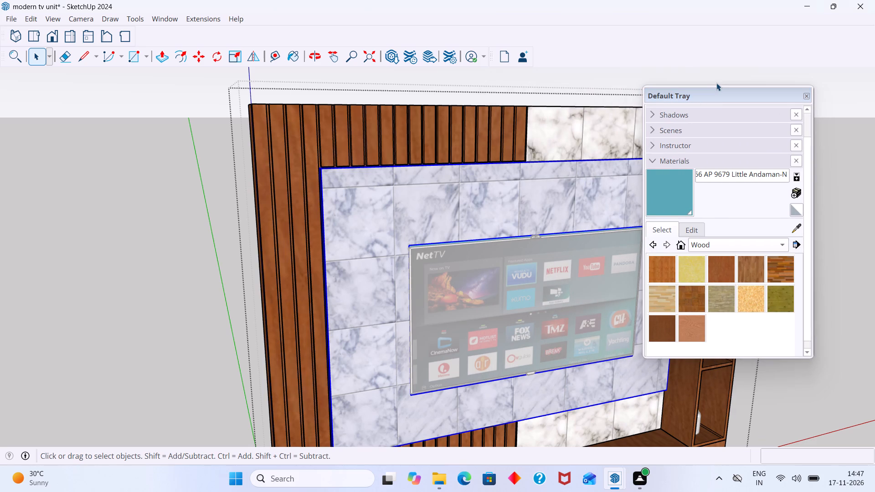
drag(715, 86, 721, 114)
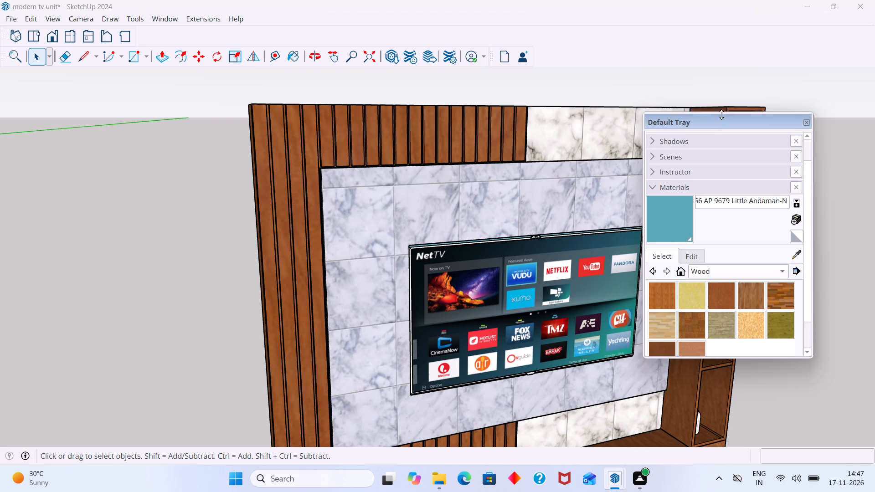
drag(721, 114, 726, 113)
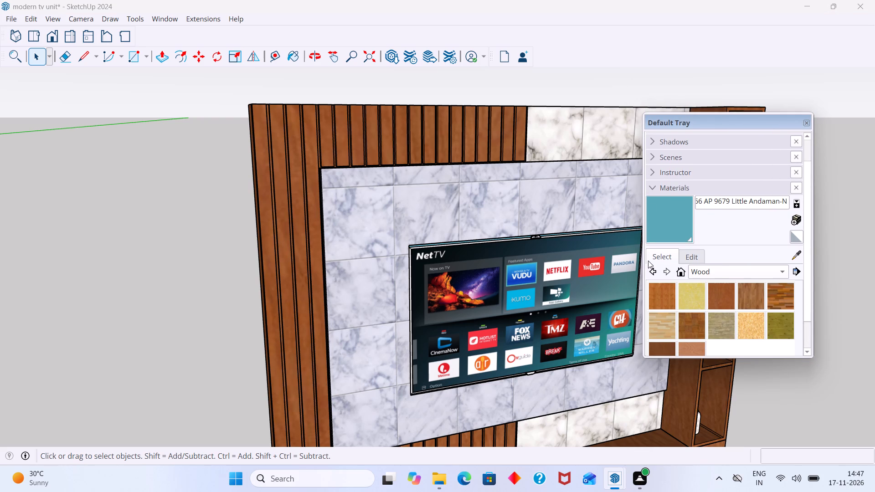
drag(644, 264, 675, 256)
scroll(678, 285, down, 2)
scroll(638, 297, down, 4)
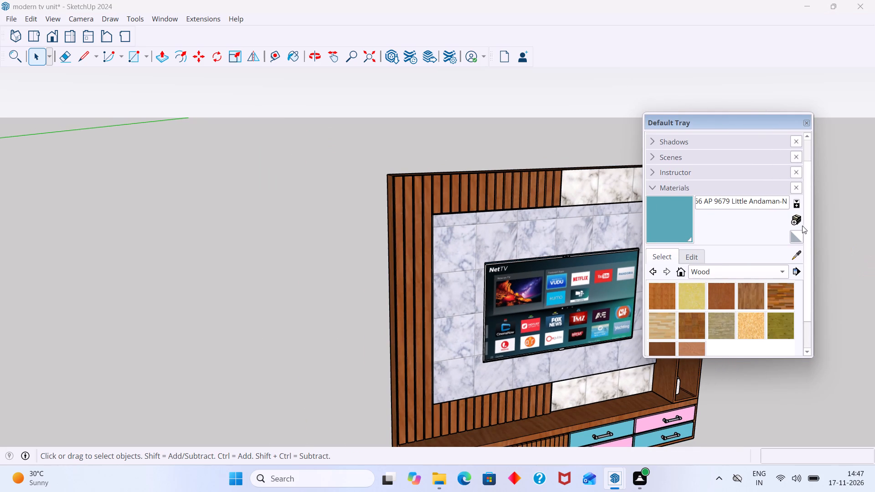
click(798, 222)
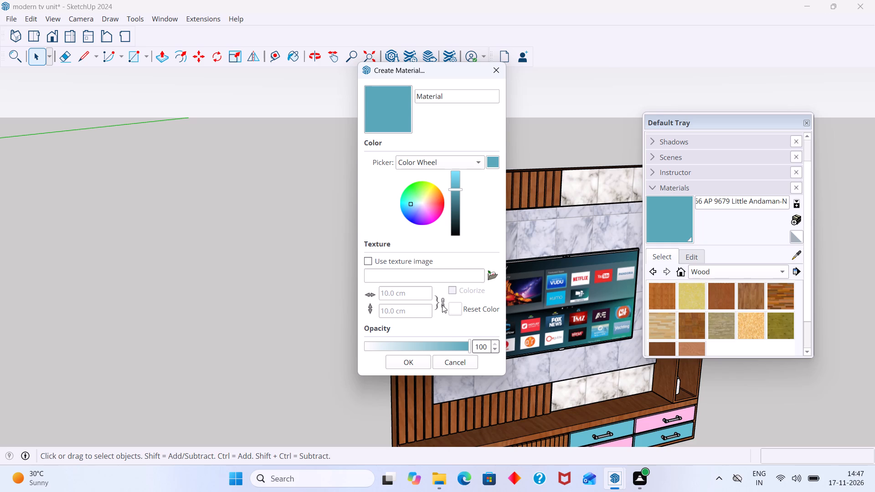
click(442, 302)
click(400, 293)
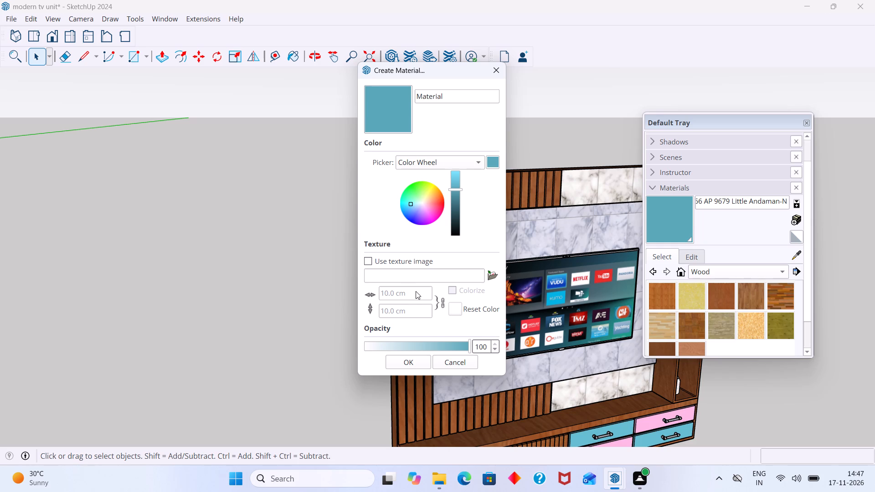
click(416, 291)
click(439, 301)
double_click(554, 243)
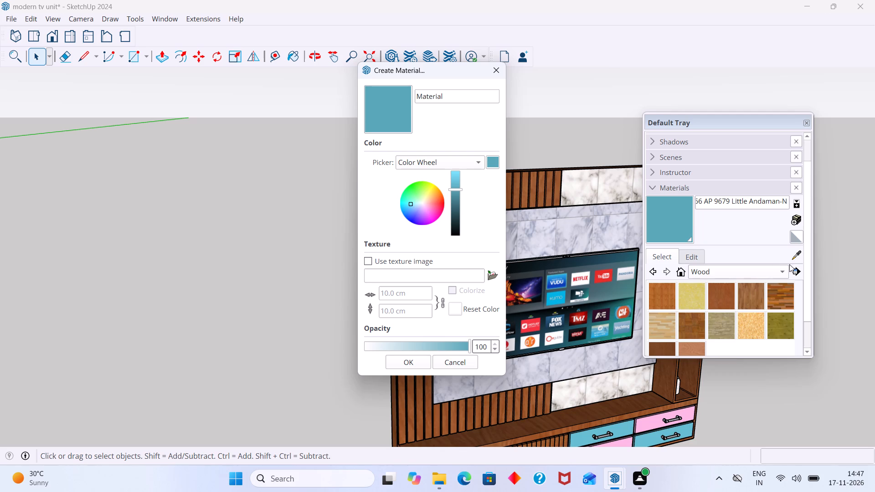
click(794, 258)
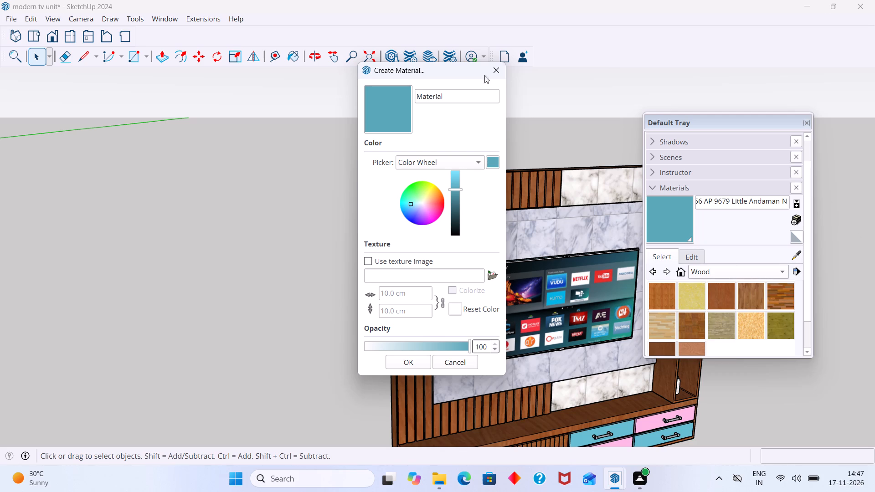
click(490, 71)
Open the marble panel's nested group, select its front face and sample its Marble Carrara Floor Tile material.
click(796, 256)
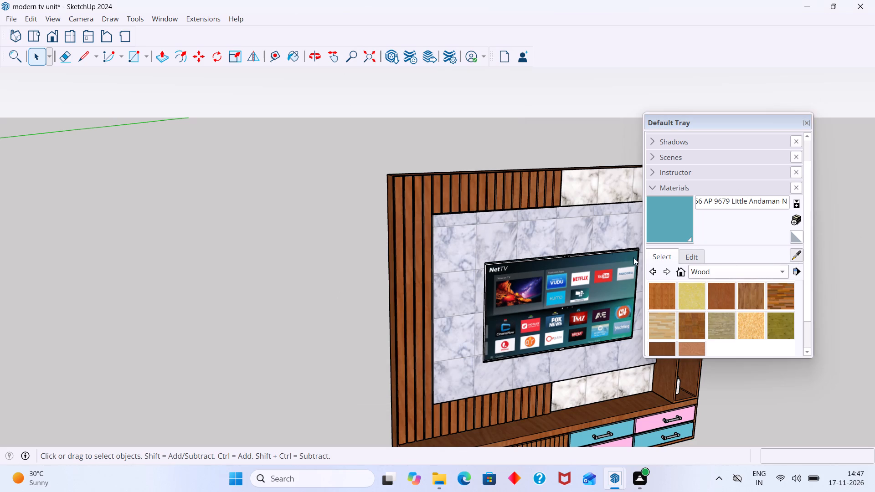
click(794, 257)
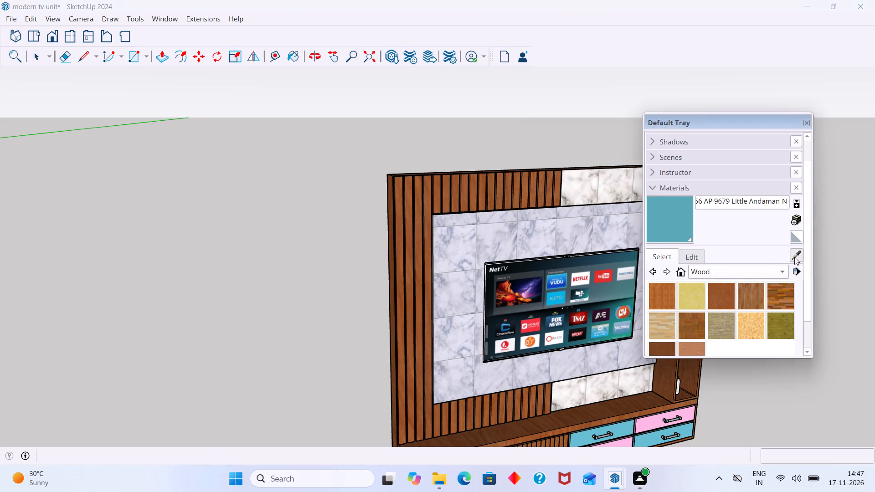
click(791, 255)
click(792, 255)
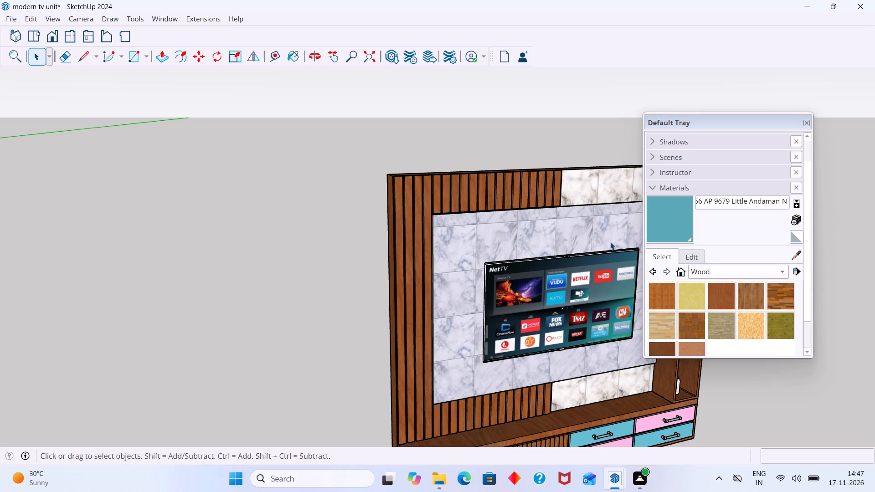
click(589, 233)
scroll(584, 235, up, 2)
double_click(579, 239)
click(579, 238)
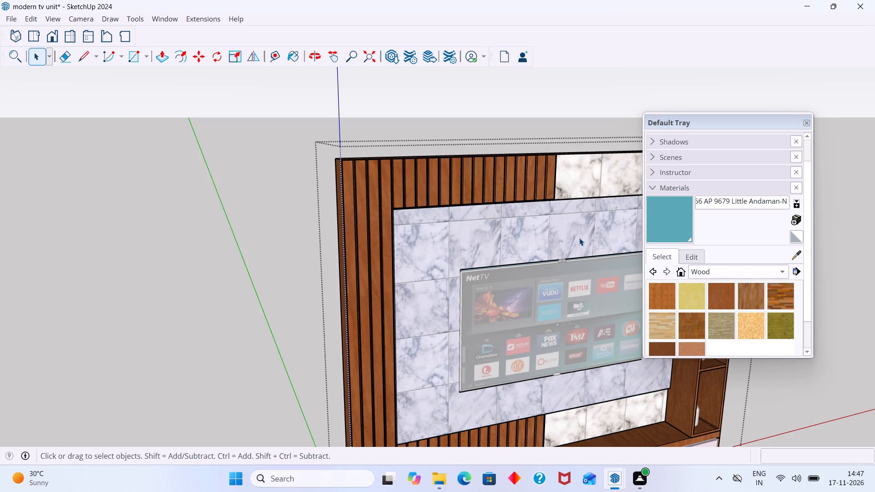
double_click(580, 237)
scroll(581, 237, up, 2)
click(581, 237)
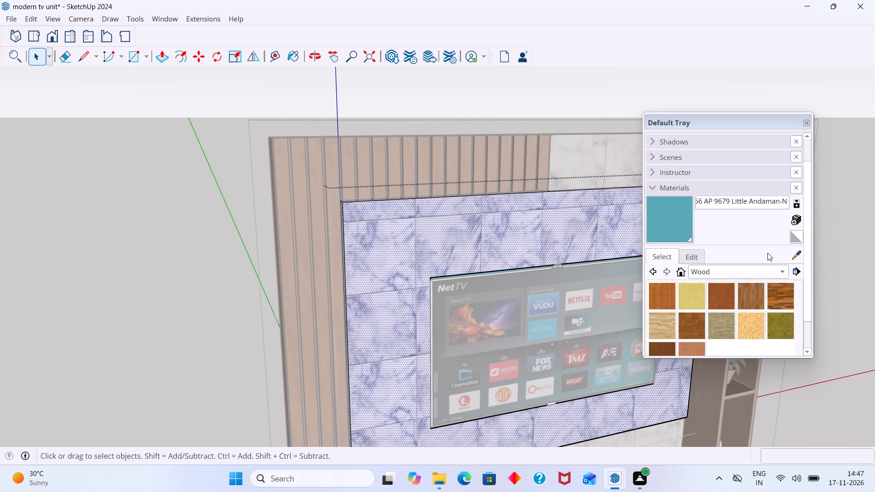
click(796, 256)
click(577, 226)
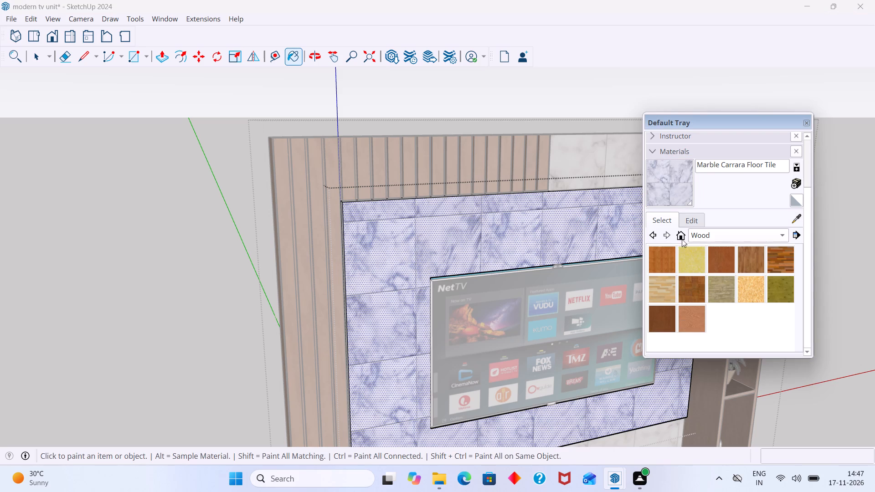
Create a new material from Marble Carrara Floor Tile with its texture size set to 100 × 100 cm.
click(796, 180)
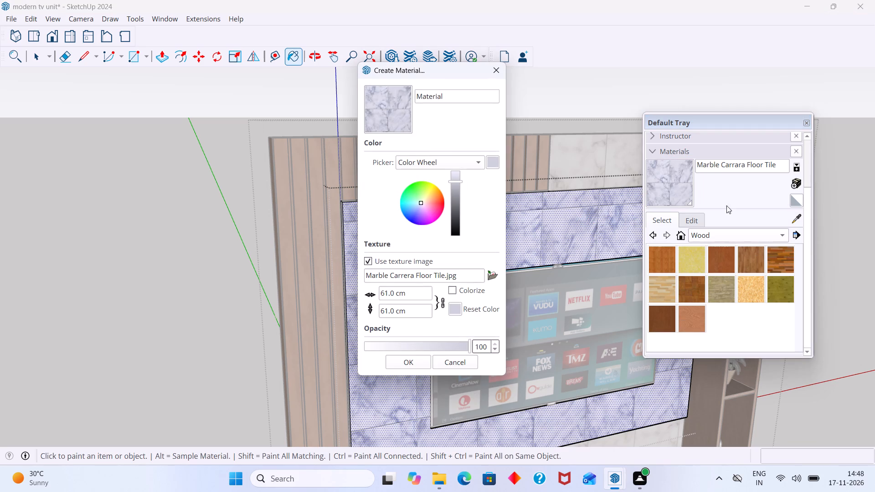
click(407, 292)
key(BackSpace)
key(BackSpace)
key(BackSpace)
key(BackSpace)
key(BackSpace)
key(BackSpace)
key(BackSpace)
key(BackSpace)
key(BackSpace)
key(BackSpace)
key(BackSpace)
key(BackSpace)
key(BackSpace)
key(BackSpace)
key(BackSpace)
key(BackSpace)
text(100)
key(Return)
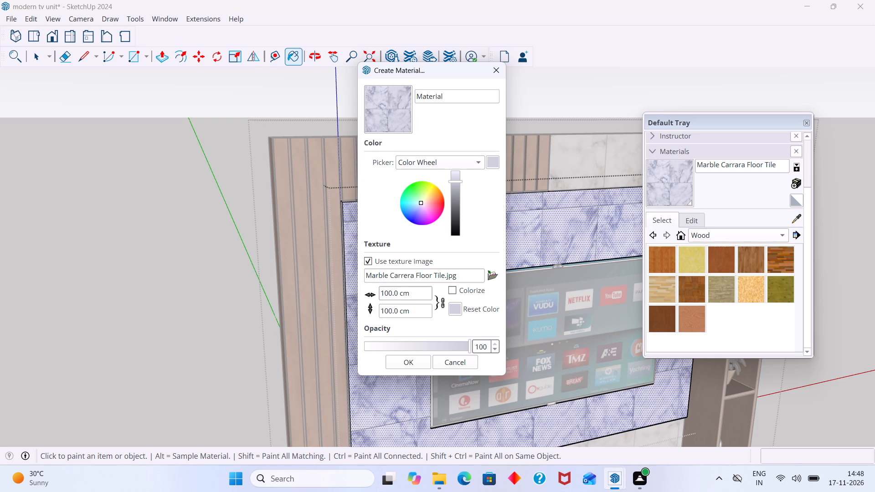
click(445, 296)
click(408, 360)
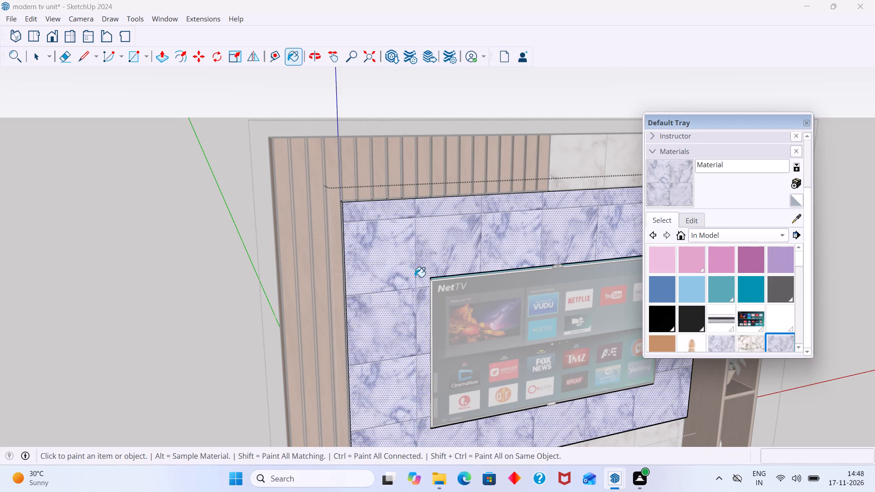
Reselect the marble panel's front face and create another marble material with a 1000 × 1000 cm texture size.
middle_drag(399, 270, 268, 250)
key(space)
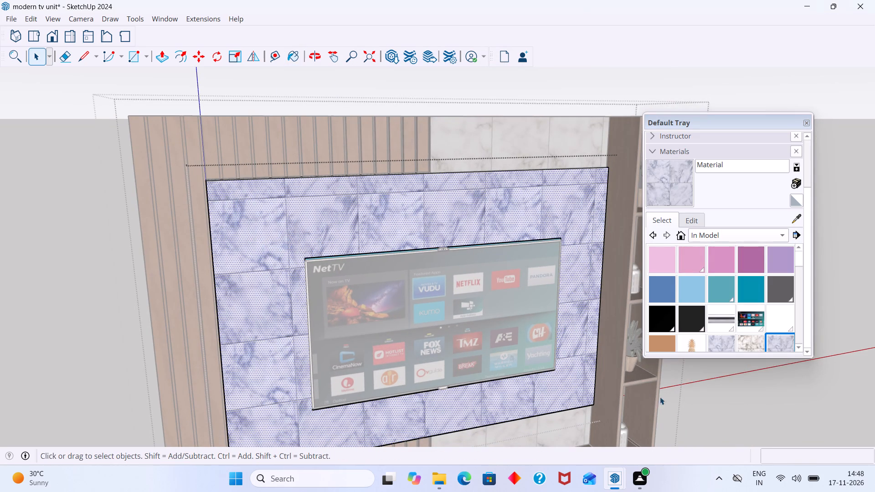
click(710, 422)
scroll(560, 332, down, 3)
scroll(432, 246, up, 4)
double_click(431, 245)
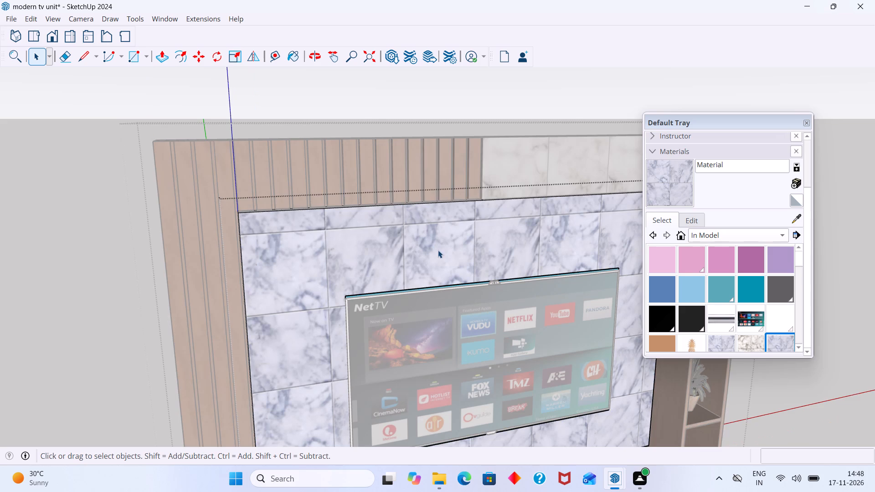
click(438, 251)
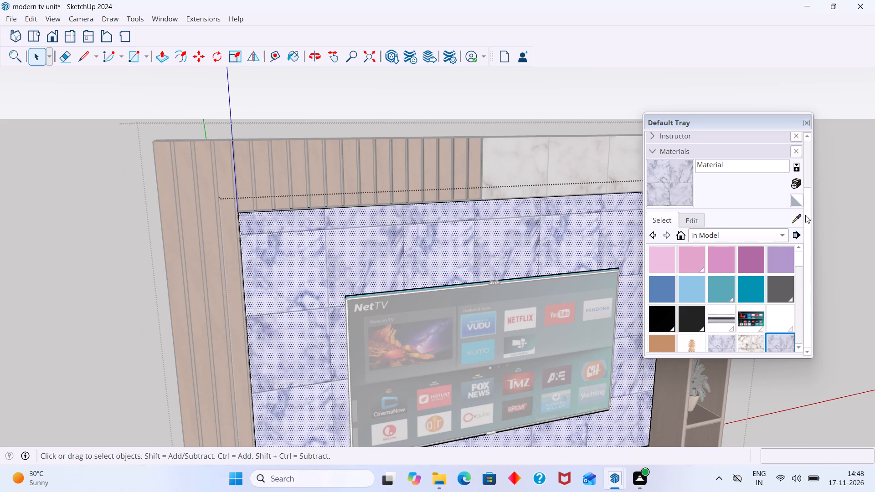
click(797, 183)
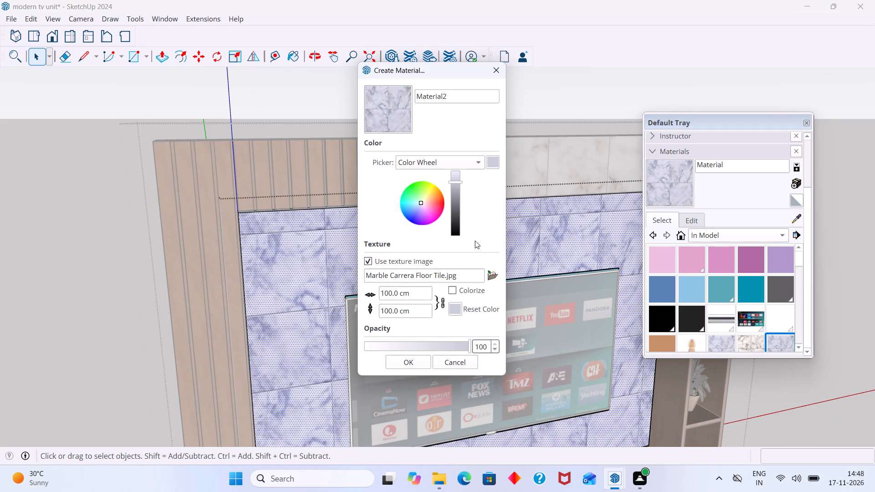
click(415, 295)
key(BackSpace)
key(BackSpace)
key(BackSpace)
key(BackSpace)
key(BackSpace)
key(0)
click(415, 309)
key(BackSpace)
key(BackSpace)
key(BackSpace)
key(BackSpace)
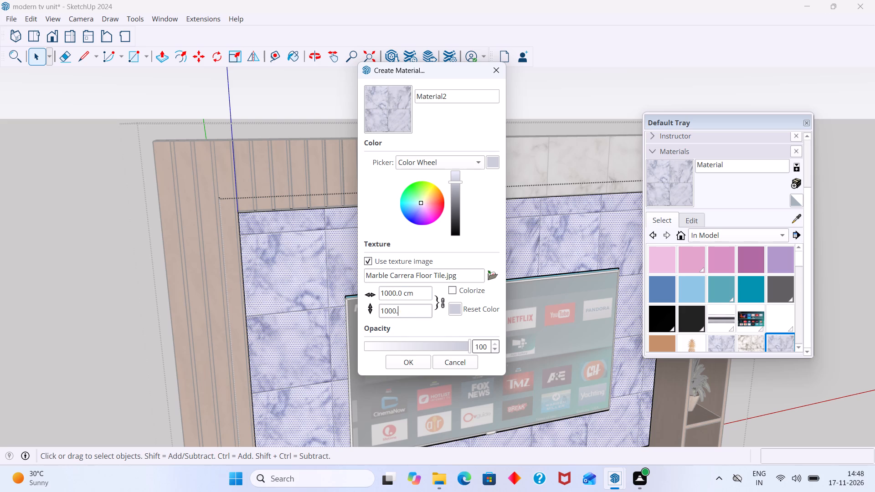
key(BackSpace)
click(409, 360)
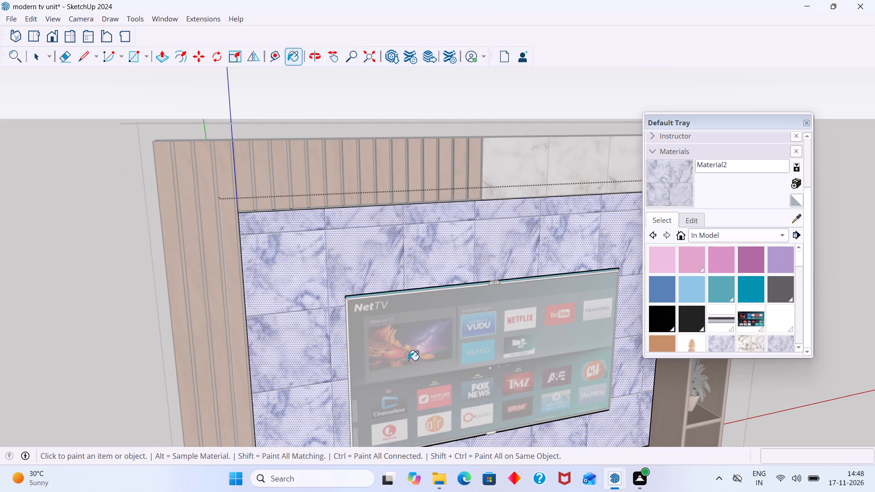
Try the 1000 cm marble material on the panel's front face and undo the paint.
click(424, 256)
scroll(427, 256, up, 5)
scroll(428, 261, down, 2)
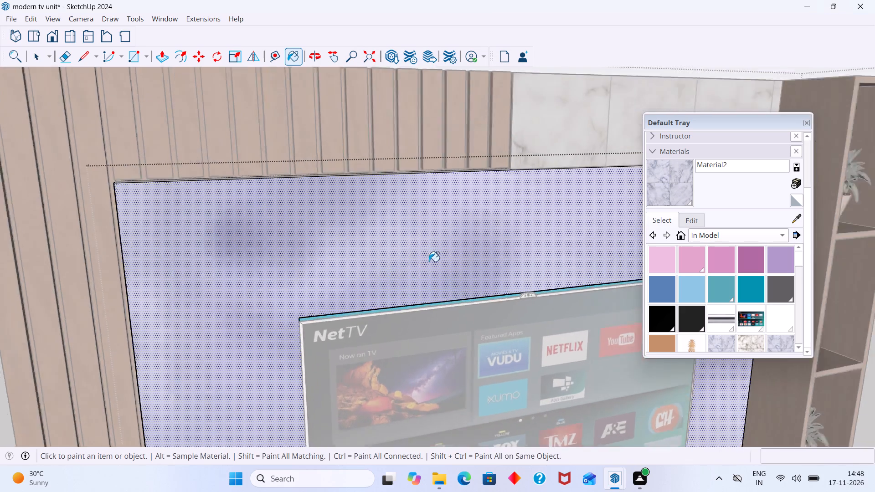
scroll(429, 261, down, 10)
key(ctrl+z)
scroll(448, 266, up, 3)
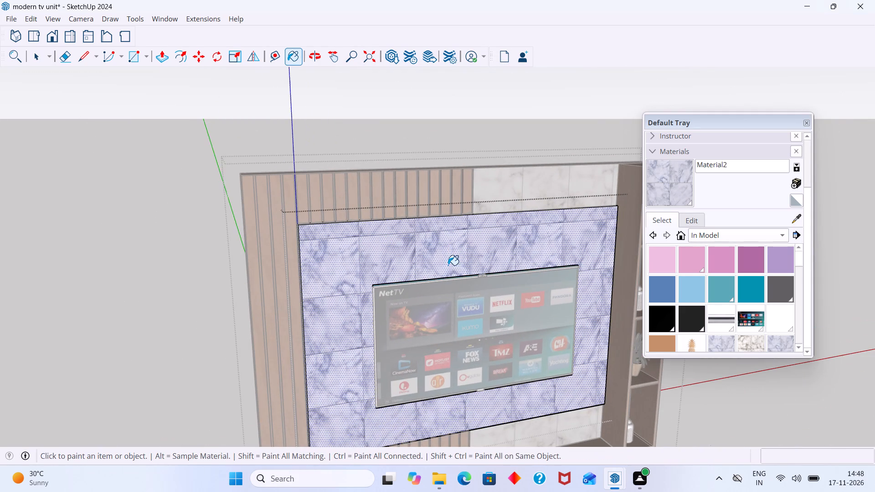
Create another material from the 1000 cm marble with its texture size set to 100 × 100 cm.
click(795, 181)
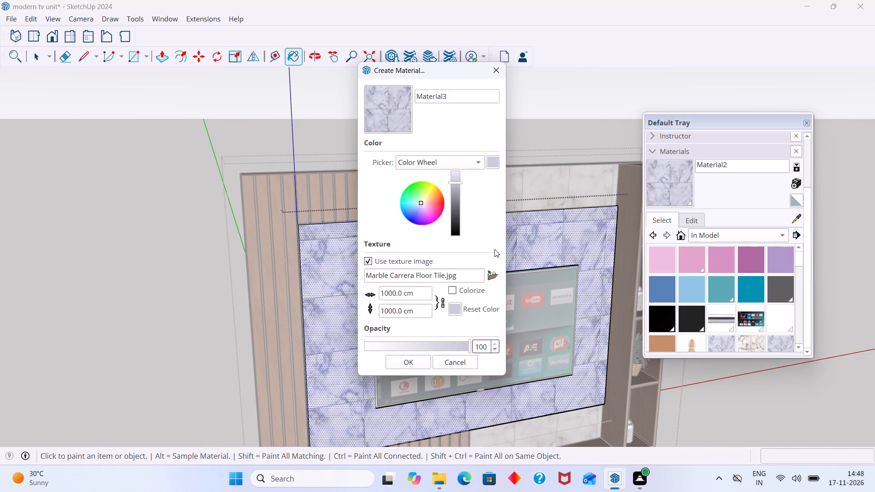
click(413, 294)
key(BackSpace)
key(BackSpace)
key(BackSpace)
key(BackSpace)
key(BackSpace)
key(BackSpace)
click(412, 309)
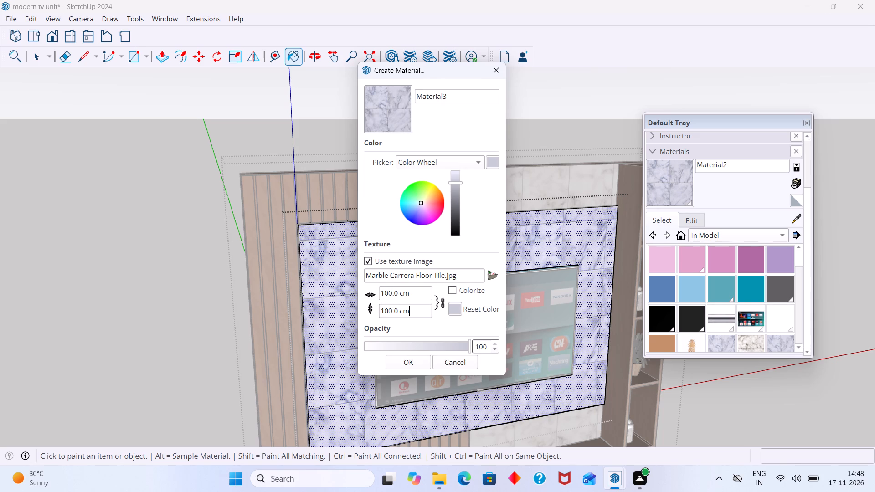
key(BackSpace)
key(BackSpace)
key(BackSpace)
key(BackSpace)
key(BackSpace)
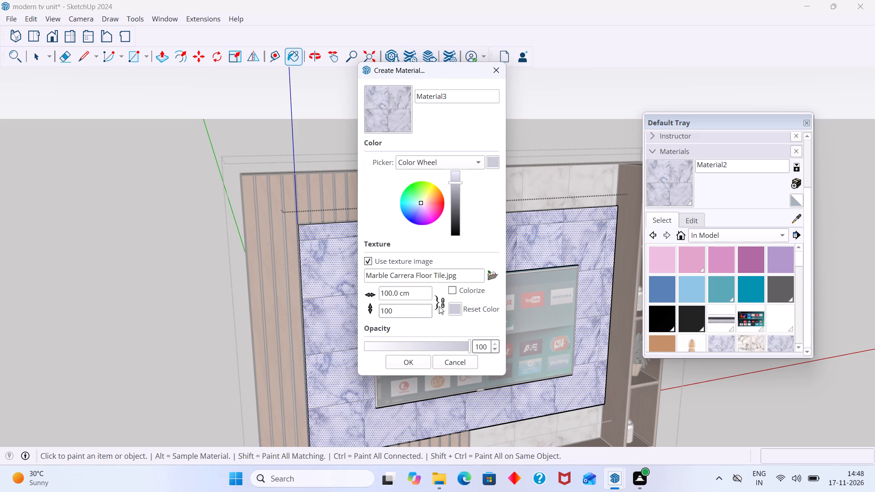
click(441, 304)
click(409, 364)
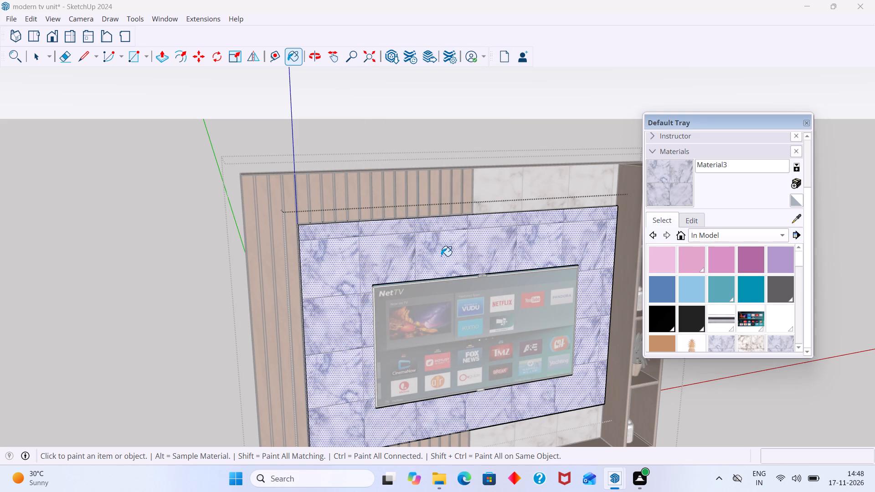
Paint the marble panel's front face behind the TV with the new 100 cm marble material and exit the group.
click(441, 256)
scroll(425, 262, up, 1)
scroll(428, 270, down, 6)
middle_drag(423, 256, 416, 241)
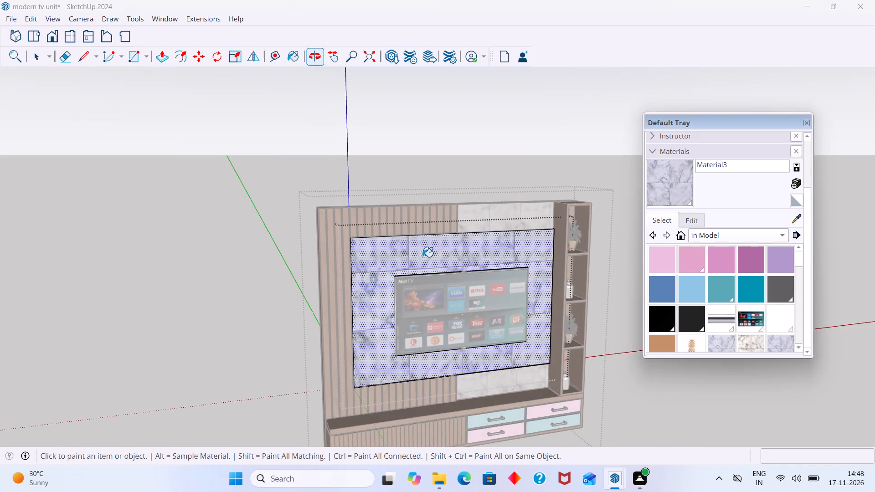
scroll(422, 257, up, 8)
scroll(432, 263, down, 9)
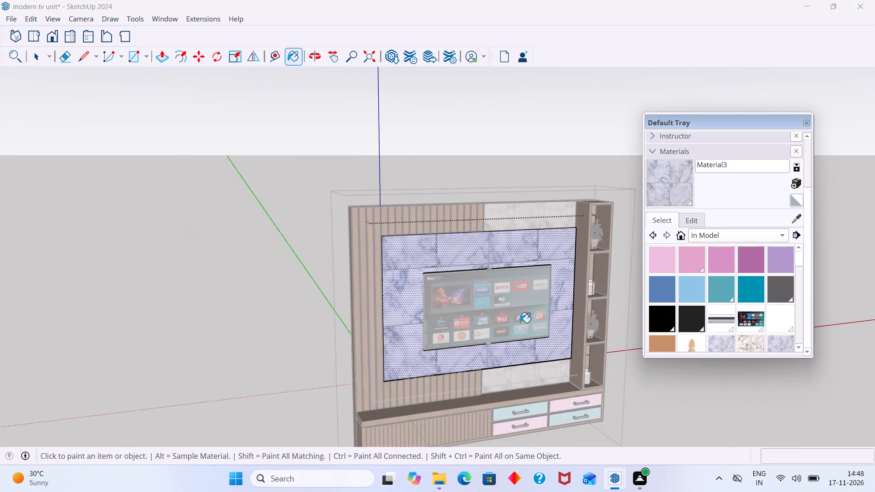
scroll(503, 384, up, 5)
key(space)
click(731, 393)
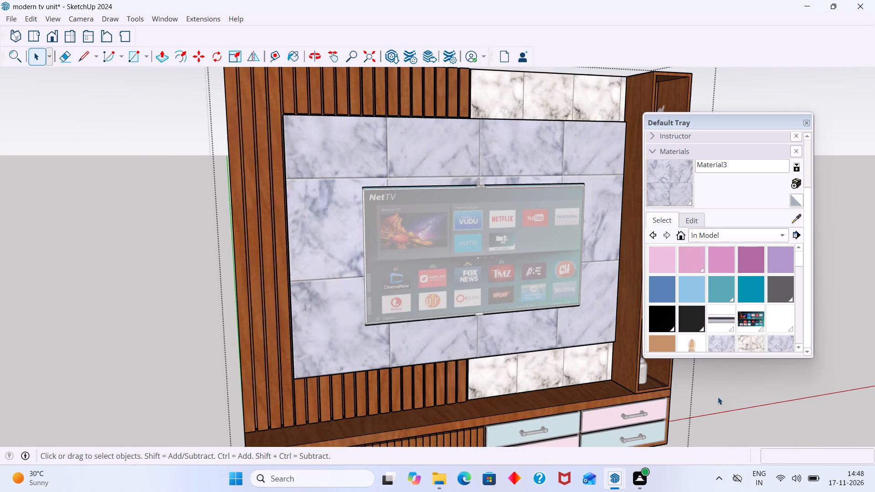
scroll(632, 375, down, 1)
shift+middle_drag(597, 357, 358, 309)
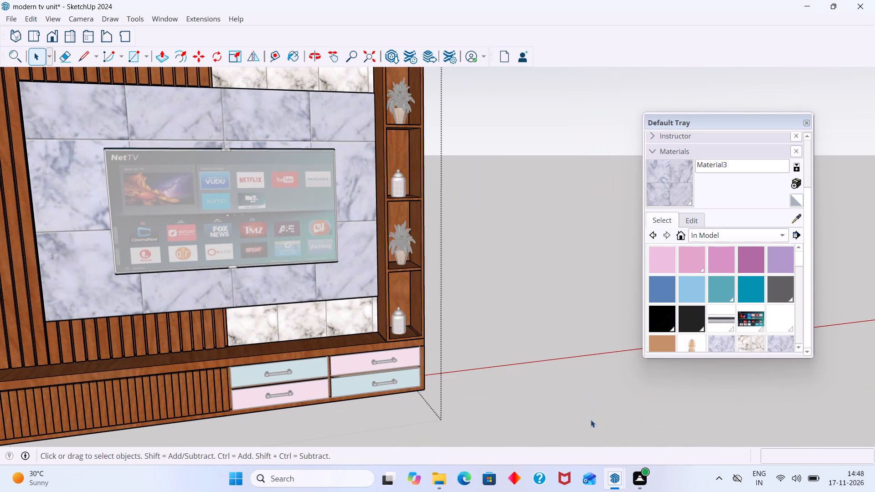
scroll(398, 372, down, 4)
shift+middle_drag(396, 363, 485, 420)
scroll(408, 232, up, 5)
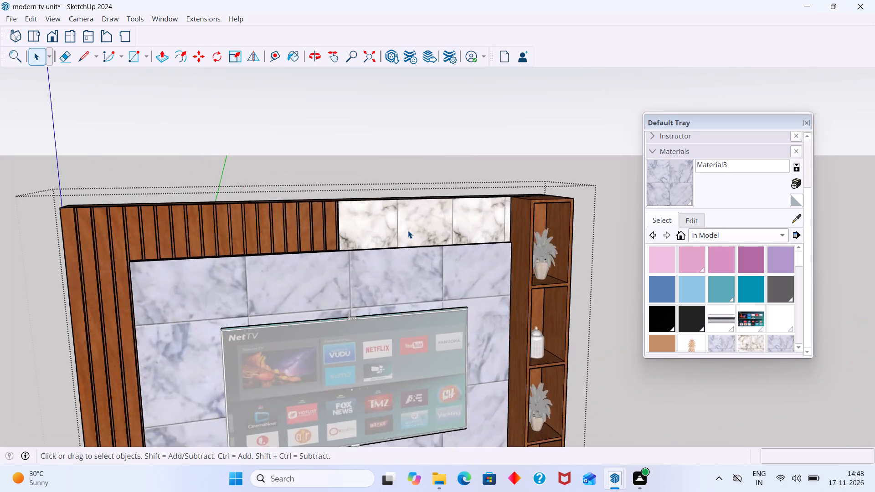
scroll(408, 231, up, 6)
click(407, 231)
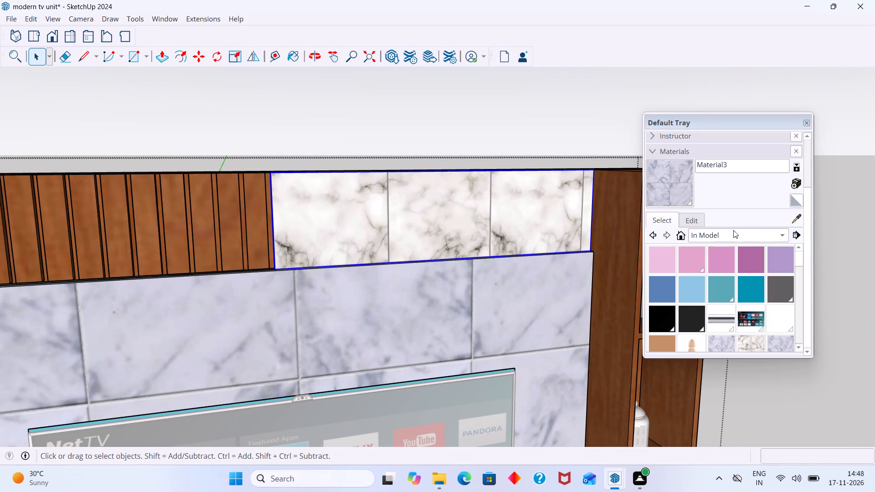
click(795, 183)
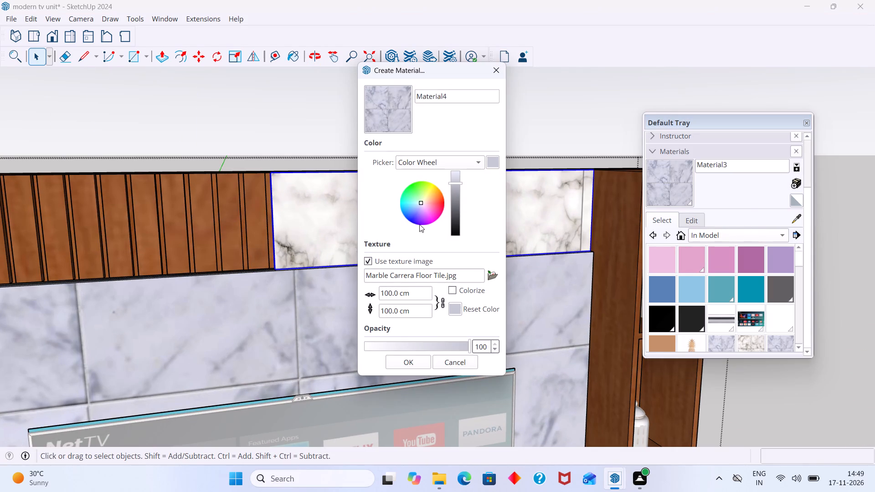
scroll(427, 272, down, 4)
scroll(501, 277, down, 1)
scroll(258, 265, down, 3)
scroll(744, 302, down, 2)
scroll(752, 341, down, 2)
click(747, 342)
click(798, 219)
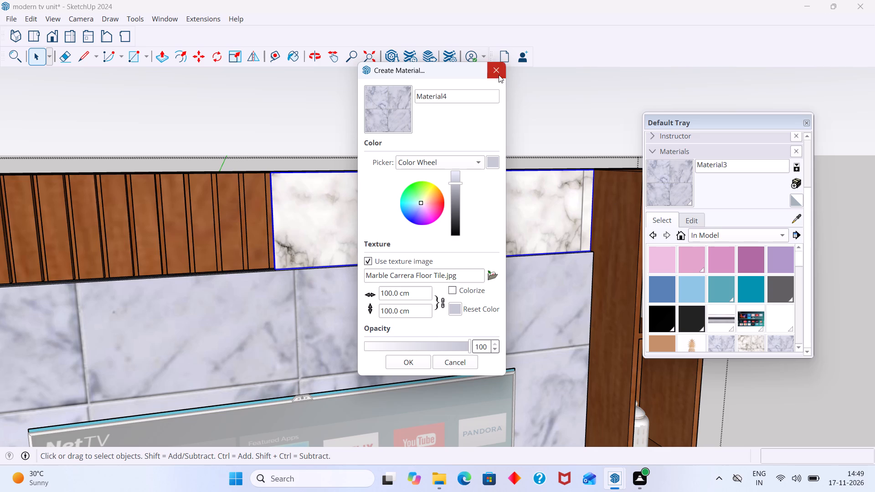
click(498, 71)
Sample the white marble from the strip above the TV panel and create a material from it with a 100 × 100 cm texture size.
click(795, 219)
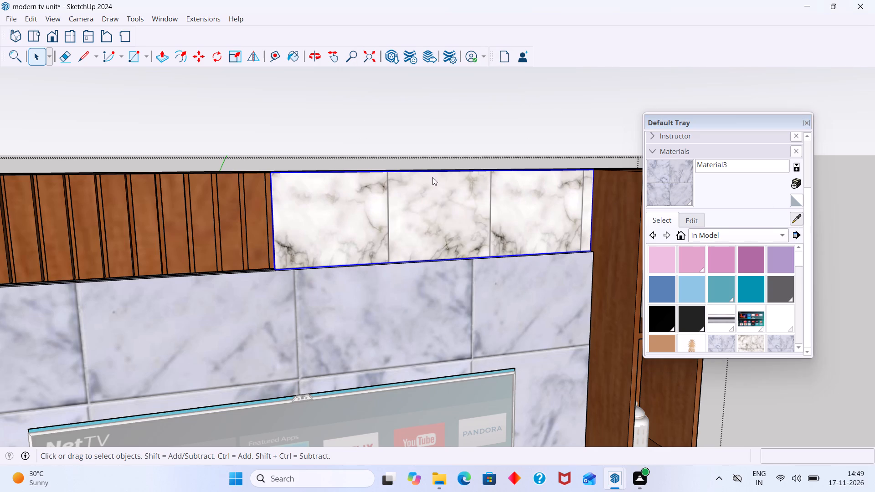
click(450, 223)
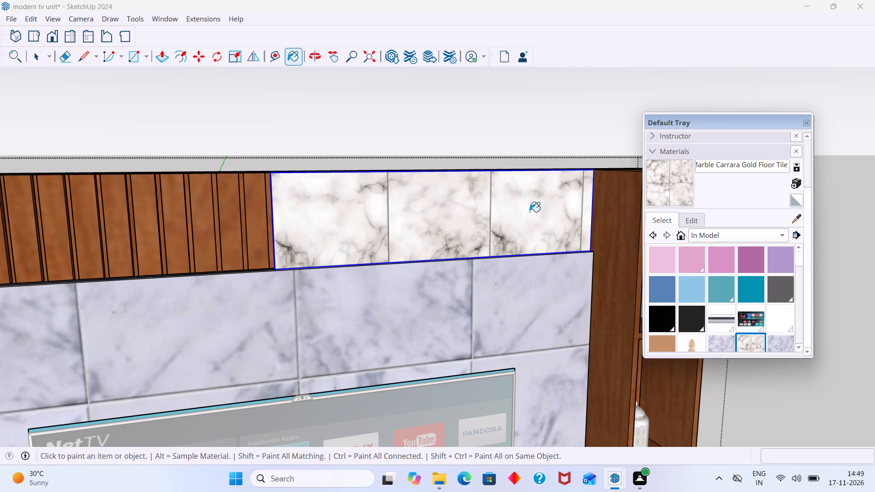
click(798, 182)
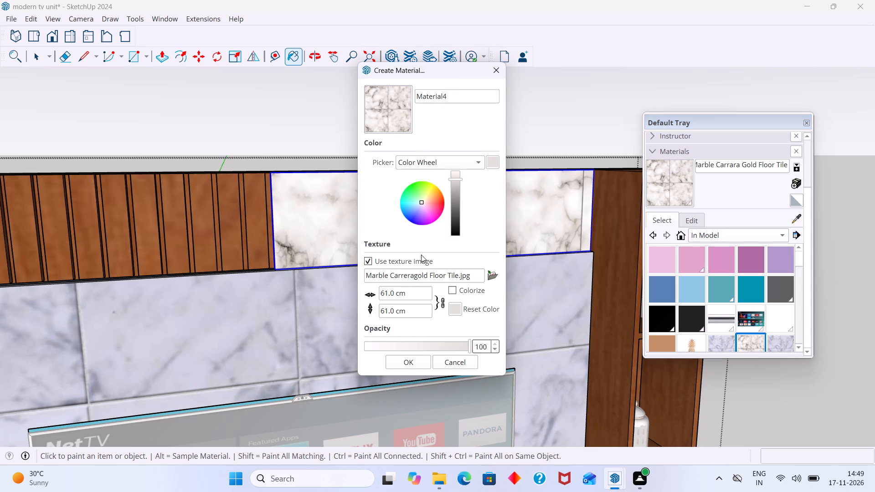
click(407, 292)
key(BackSpace)
key(BackSpace)
key(BackSpace)
key(BackSpace)
key(BackSpace)
key(BackSpace)
key(BackSpace)
key(1)
key(0)
key(0)
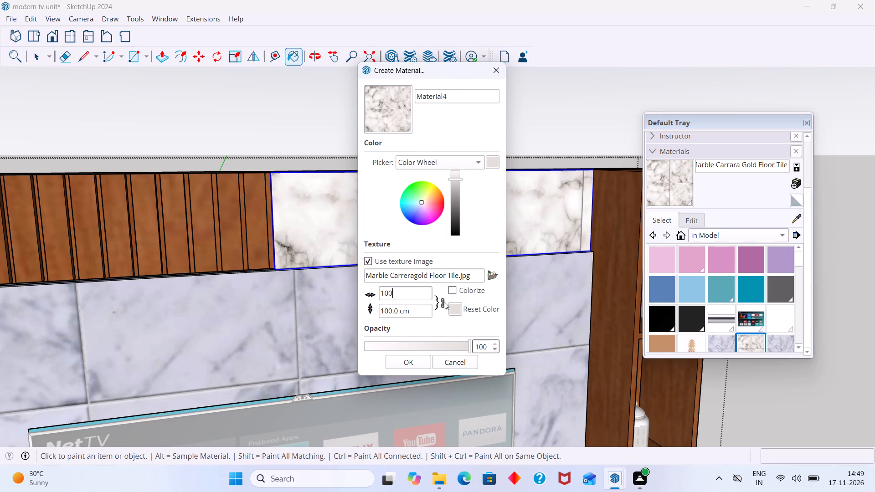
click(444, 301)
click(411, 364)
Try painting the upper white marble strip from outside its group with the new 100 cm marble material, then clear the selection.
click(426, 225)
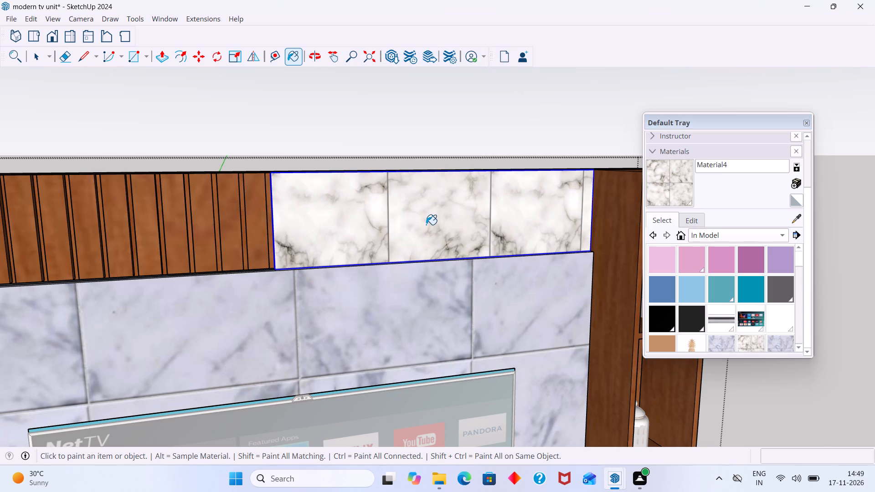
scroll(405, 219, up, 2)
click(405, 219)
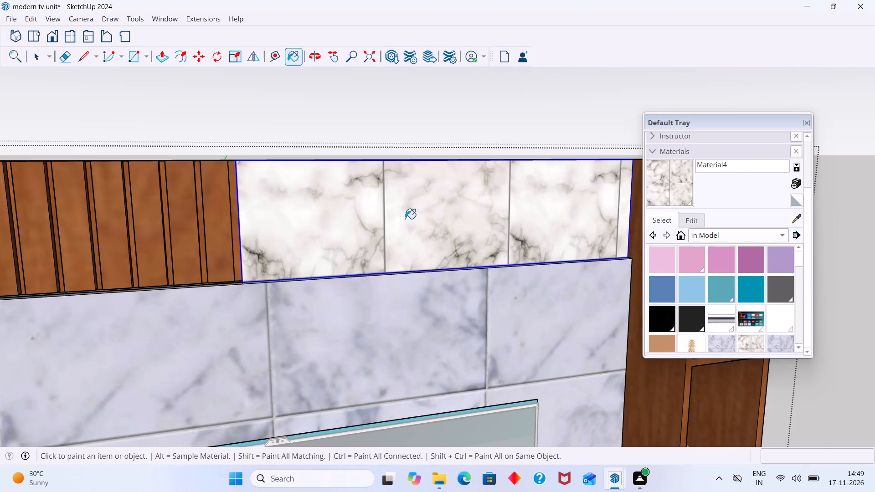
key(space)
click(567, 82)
Open the lower white marble strip's group, paint its front face with the 100 cm white marble material, and exit the group.
scroll(479, 171, down, 7)
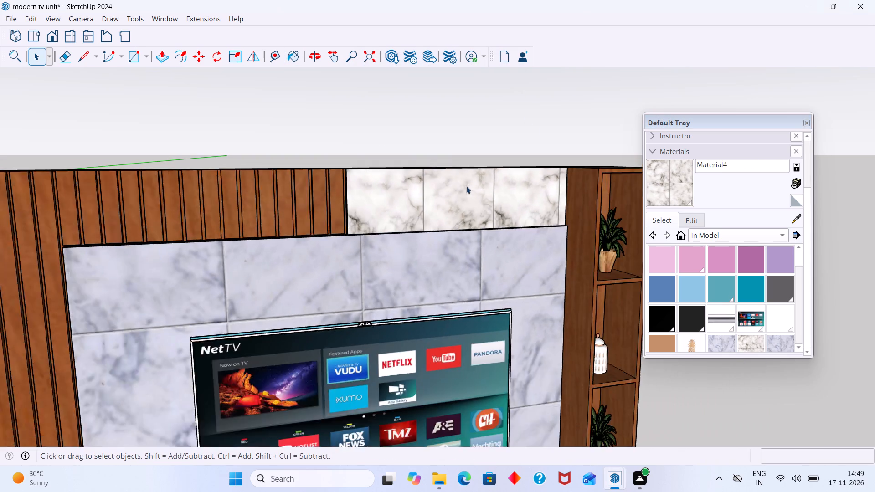
scroll(466, 186, down, 2)
middle_drag(464, 191, 409, 191)
scroll(439, 208, down, 11)
scroll(475, 332, up, 9)
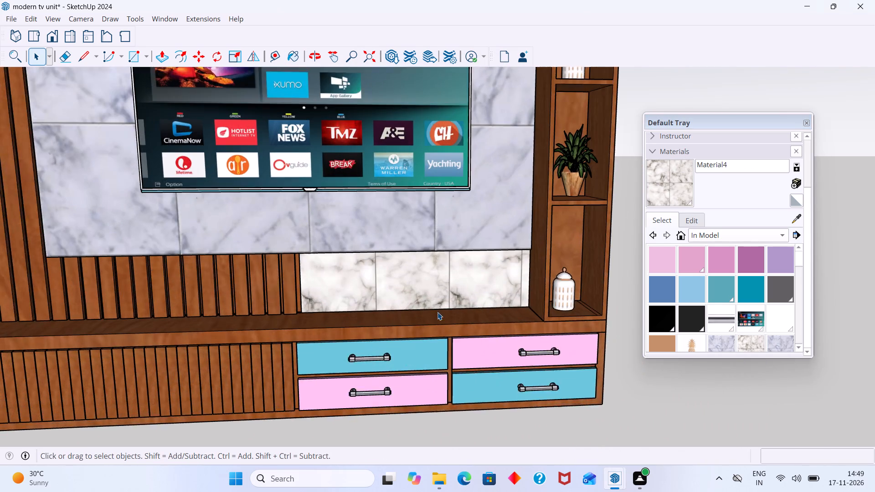
scroll(437, 312, up, 5)
triple_click(425, 286)
click(427, 287)
double_click(429, 287)
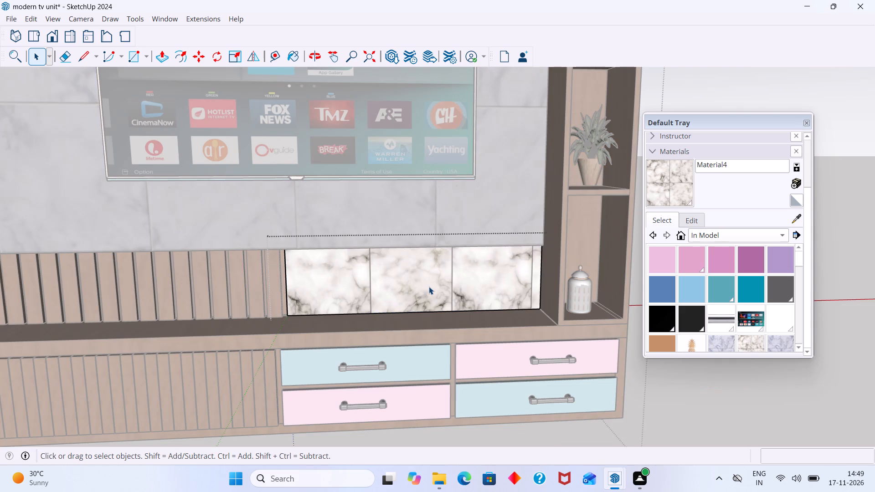
click(429, 287)
click(429, 287)
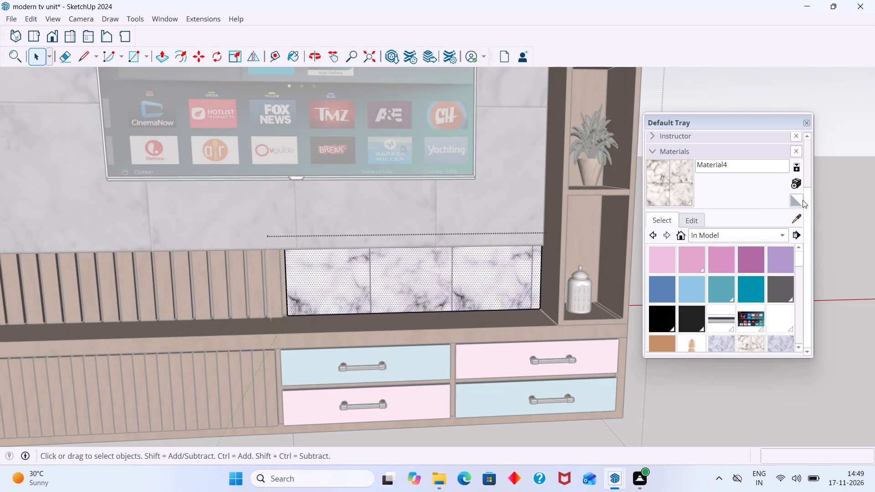
click(676, 185)
click(495, 287)
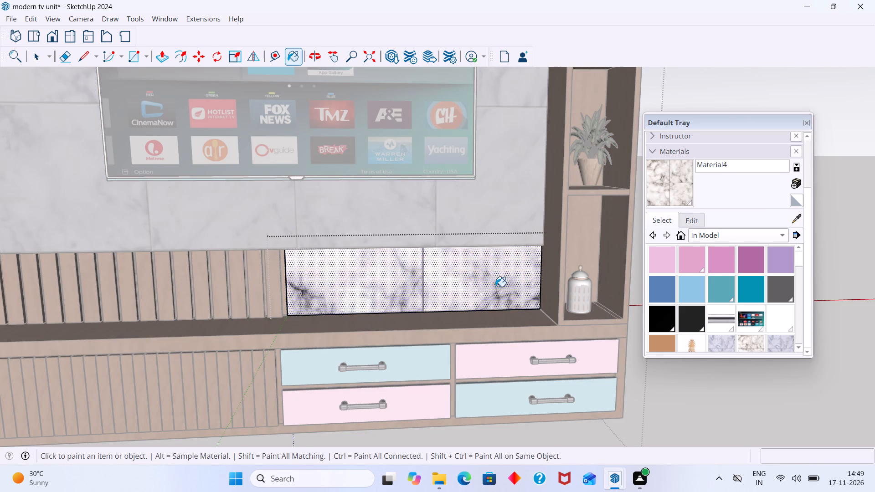
scroll(483, 283, down, 5)
shift+middle_drag(485, 277, 497, 370)
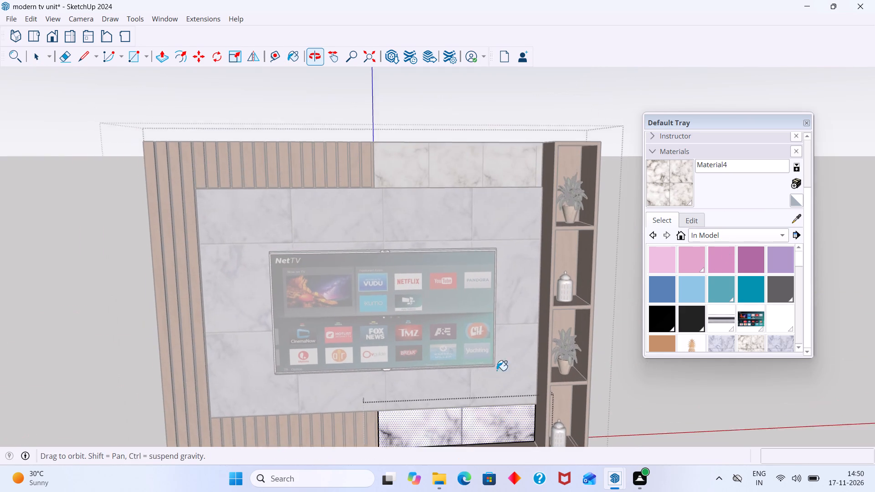
shift+middle_drag(497, 370, 501, 395)
click(477, 156)
key(space)
click(535, 107)
Open the upper white marble strip's group, paint its front face with the 100 cm white marble material, and exit the group.
scroll(479, 162, up, 4)
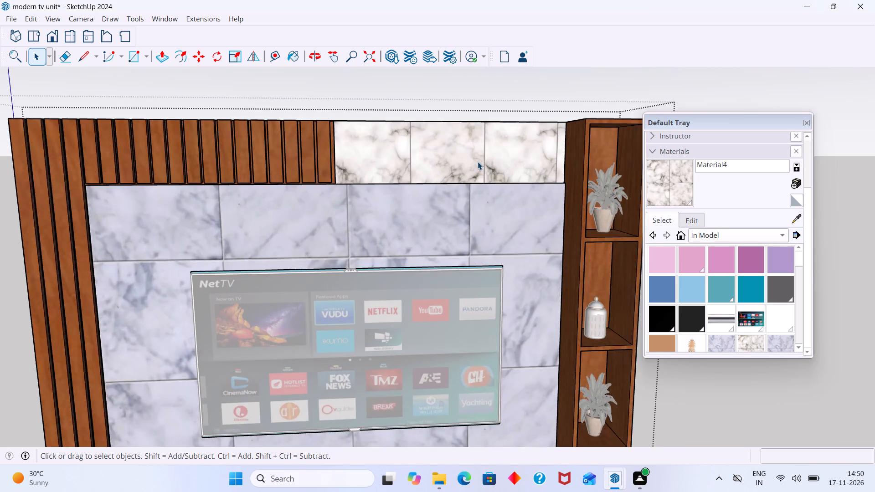
double_click(477, 162)
click(483, 161)
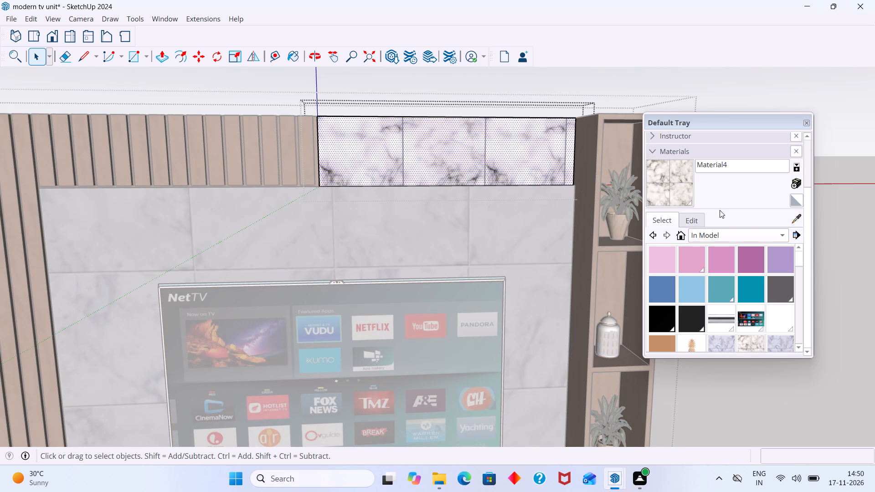
click(675, 191)
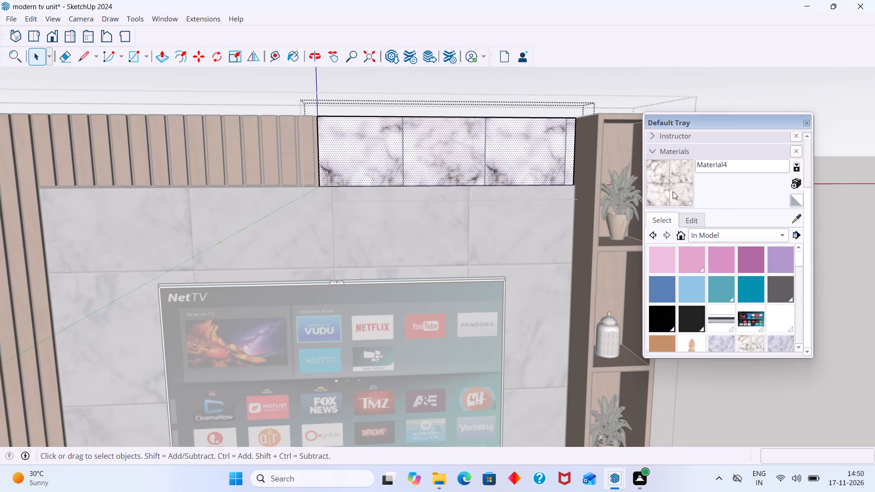
click(509, 144)
key(space)
scroll(617, 148, down, 3)
click(651, 92)
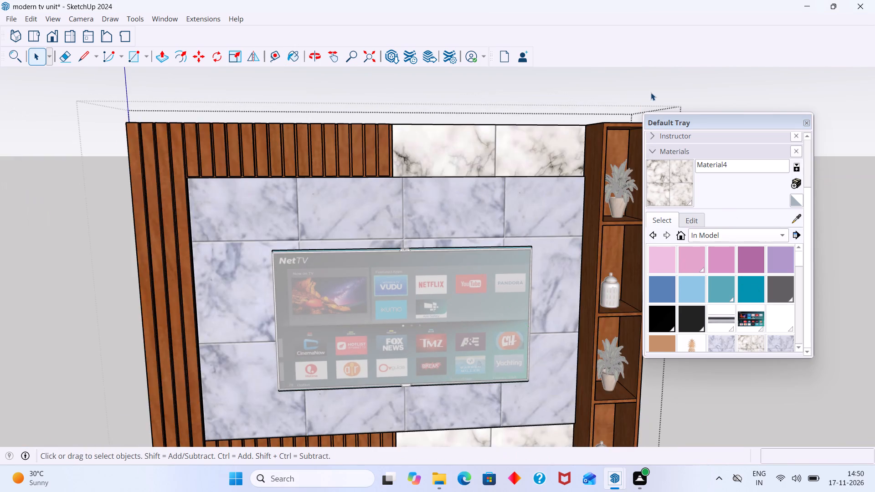
Create another material from the 100 cm white marble with its texture size set to 50 × 50 cm.
scroll(650, 92, down, 5)
shift+middle_drag(587, 118, 443, 138)
scroll(373, 158, up, 3)
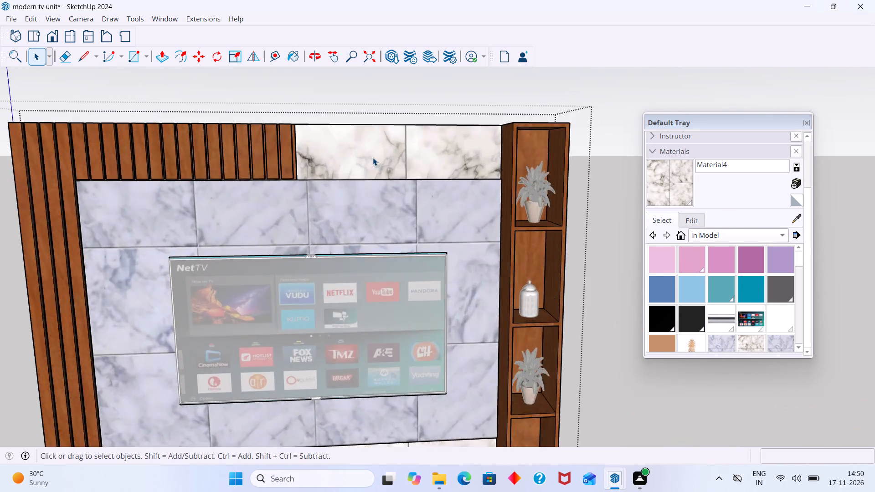
scroll(373, 158, up, 7)
scroll(443, 175, up, 2)
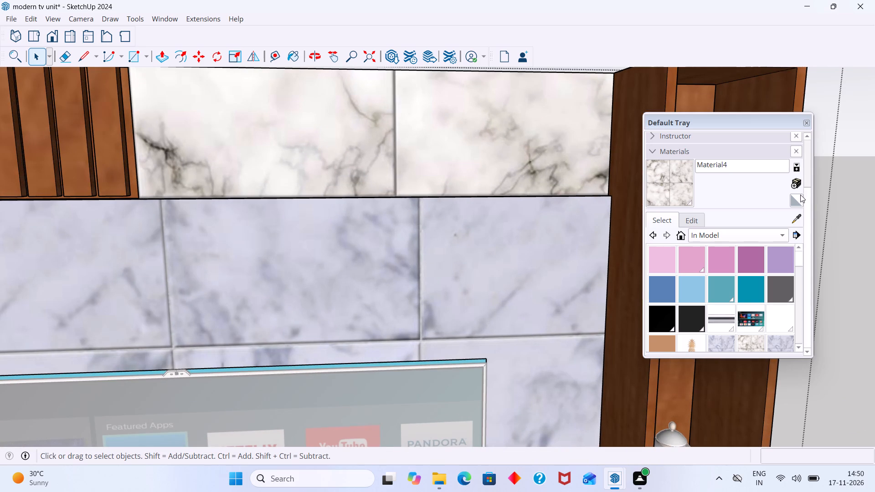
click(798, 182)
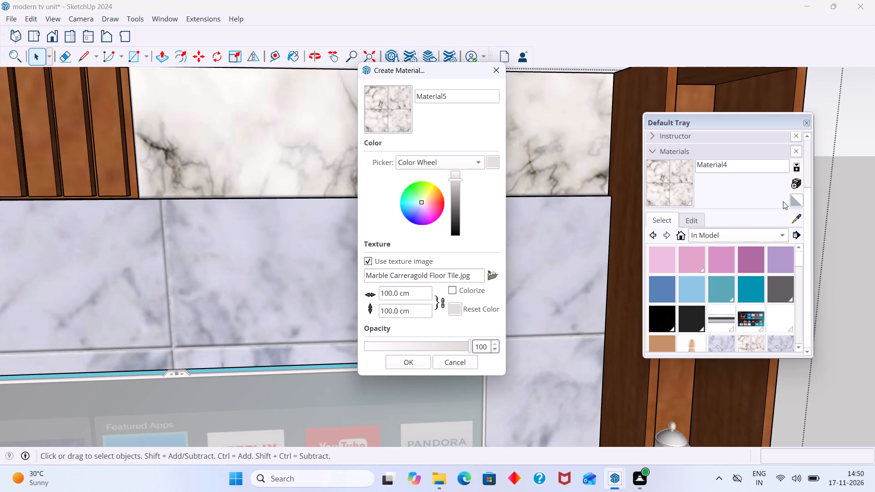
click(409, 297)
key(BackSpace)
key(BackSpace)
key(BackSpace)
key(BackSpace)
key(BackSpace)
key(BackSpace)
key(BackSpace)
key(BackSpace)
key(BackSpace)
key(BackSpace)
key(BackSpace)
key(BackSpace)
key(BackSpace)
key(BackSpace)
text(50)
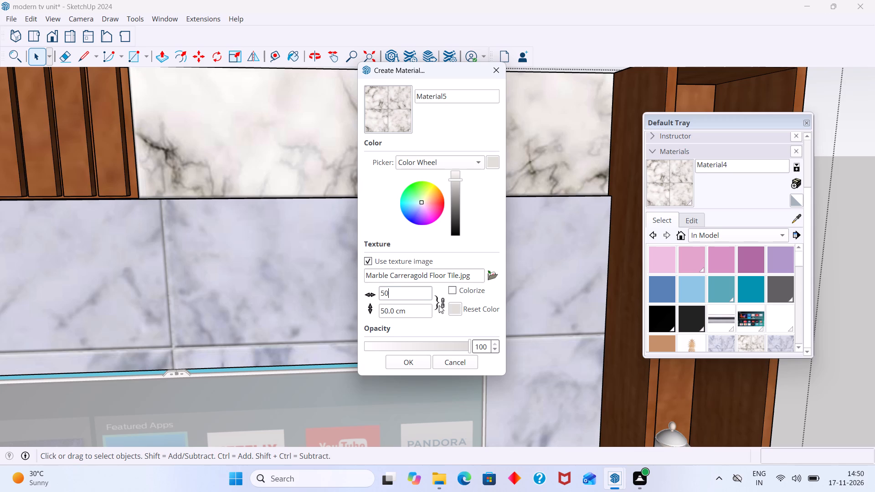
click(440, 304)
click(409, 359)
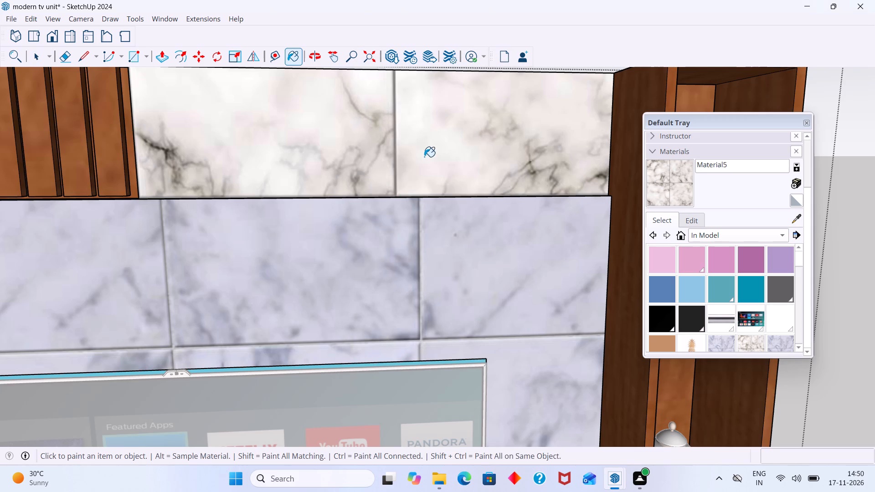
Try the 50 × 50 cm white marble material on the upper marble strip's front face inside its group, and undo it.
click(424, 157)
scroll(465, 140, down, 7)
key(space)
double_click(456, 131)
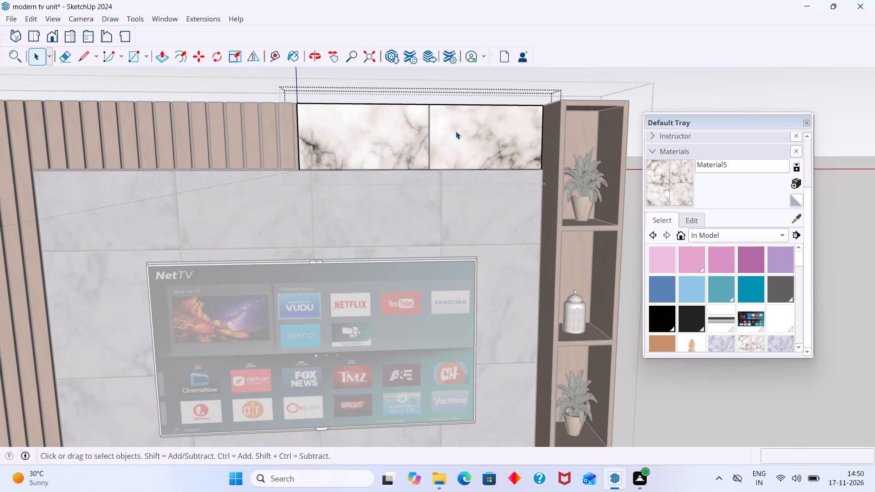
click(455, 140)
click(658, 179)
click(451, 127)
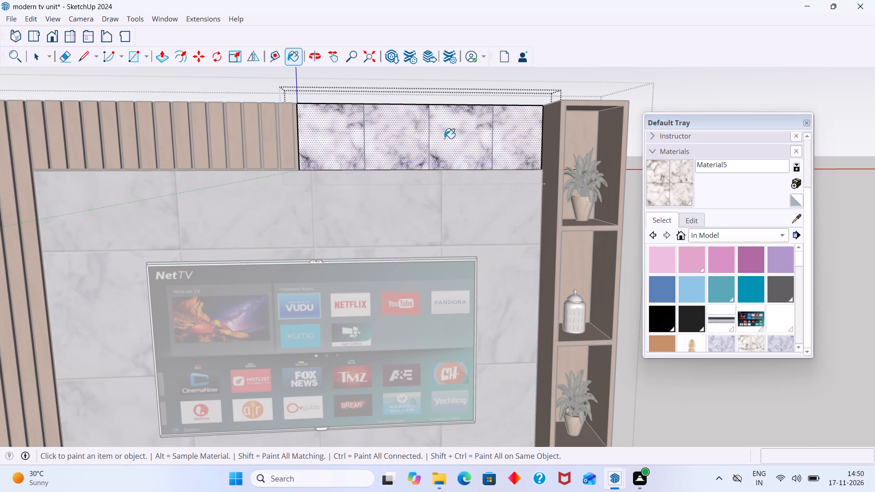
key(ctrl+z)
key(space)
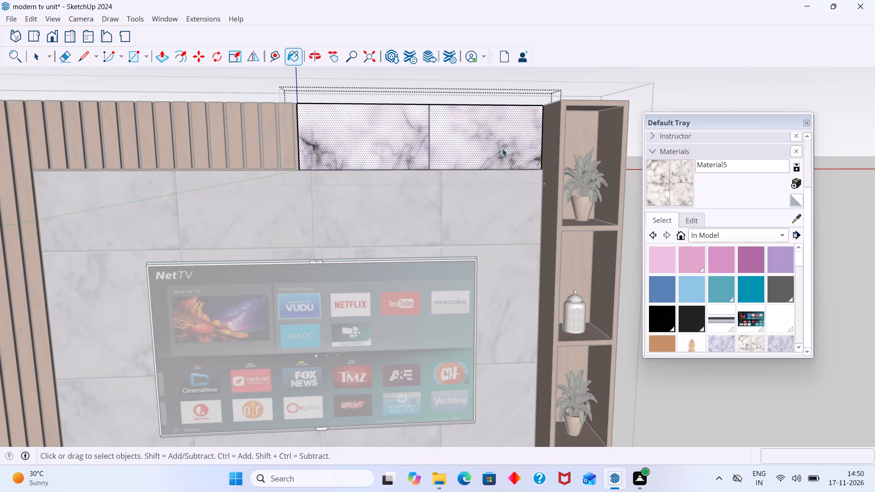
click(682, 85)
Exit the TV unit's outer group to return to the top level of the model.
scroll(679, 85, down, 6)
shift+middle_drag(666, 99, 655, 95)
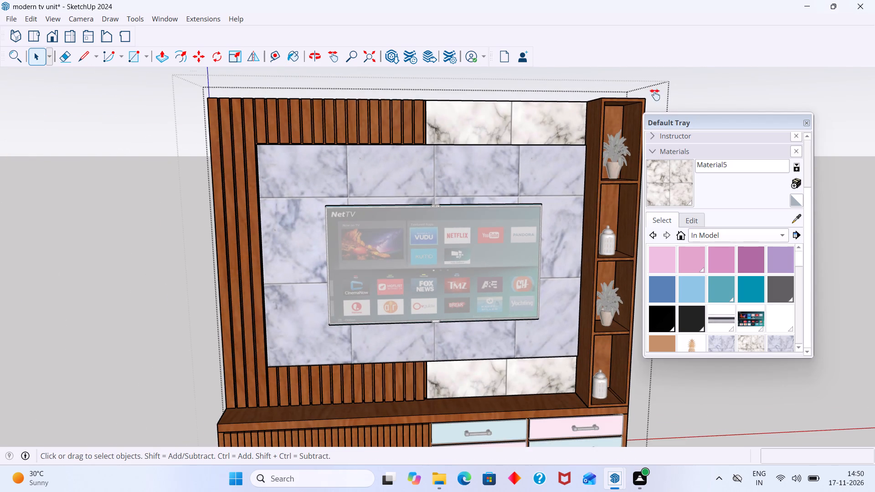
shift+middle_drag(655, 95, 525, 63)
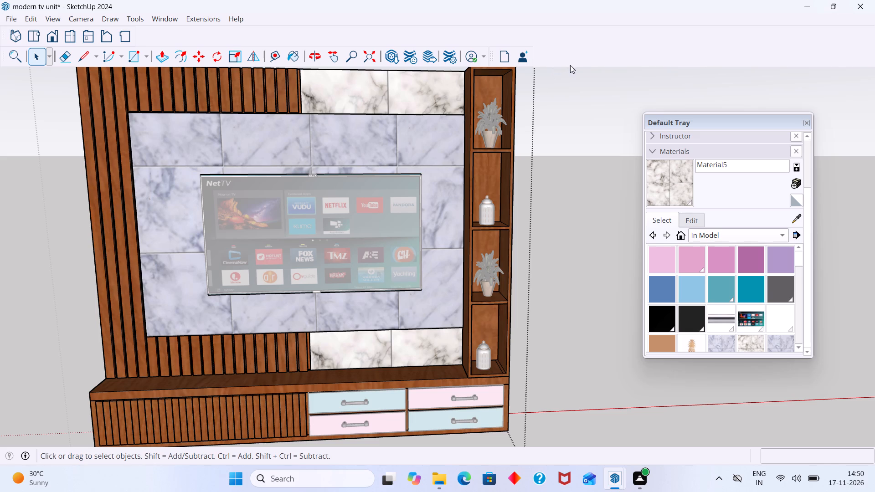
scroll(510, 77, down, 4)
click(561, 101)
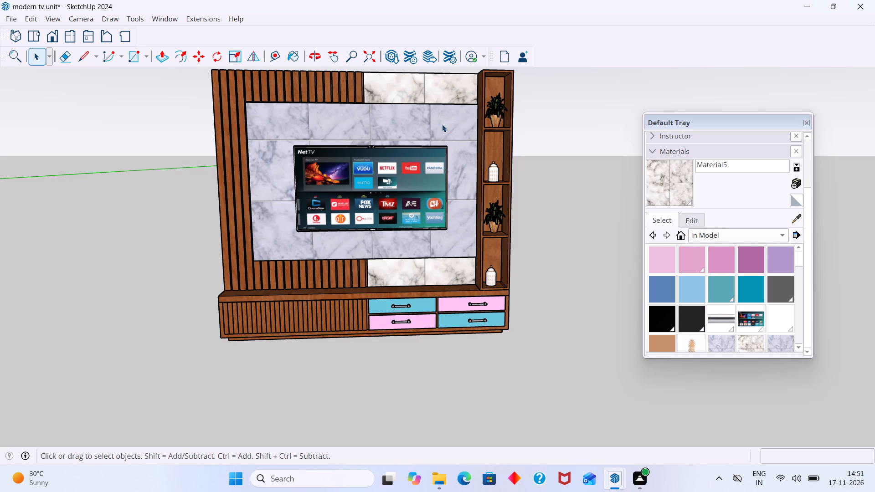
Examine the whole TV unit with its rescaled marble textures from several angles and distances.
middle_drag(552, 257, 662, 291)
scroll(487, 270, up, 7)
scroll(556, 248, down, 7)
middle_drag(539, 295, 646, 328)
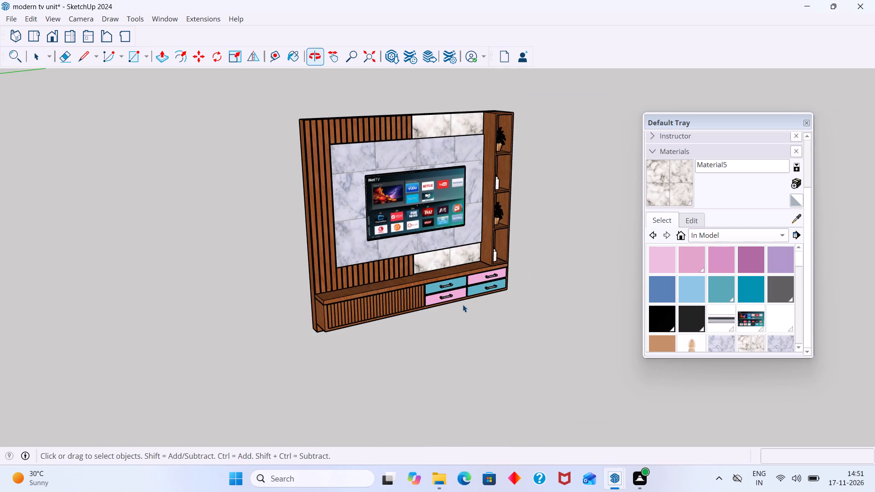
scroll(457, 310, up, 4)
scroll(477, 318, down, 9)
middle_drag(492, 322, 393, 303)
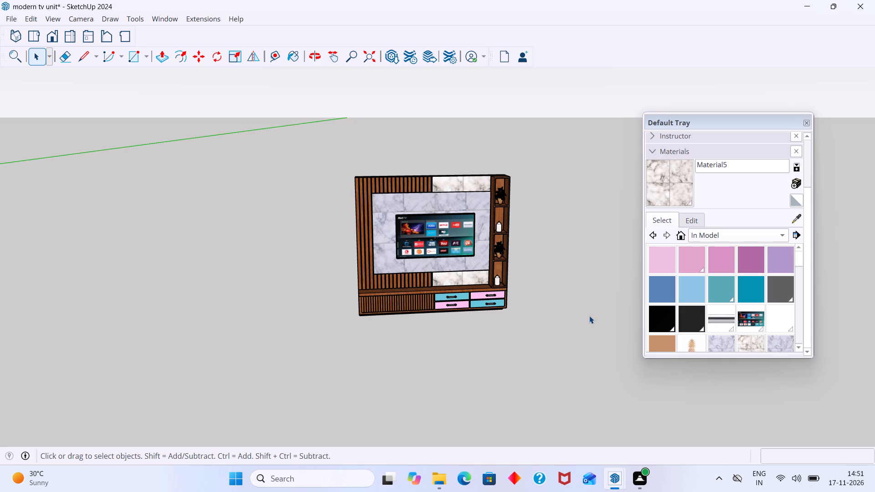
scroll(540, 321, down, 3)
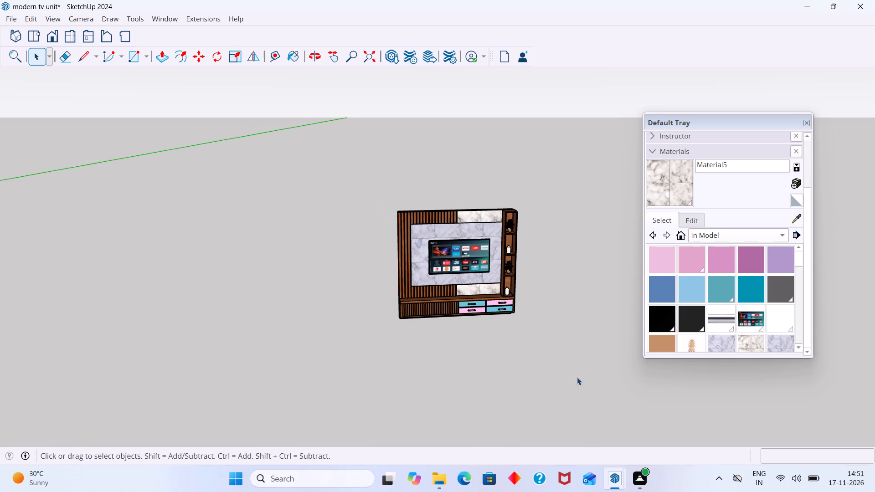
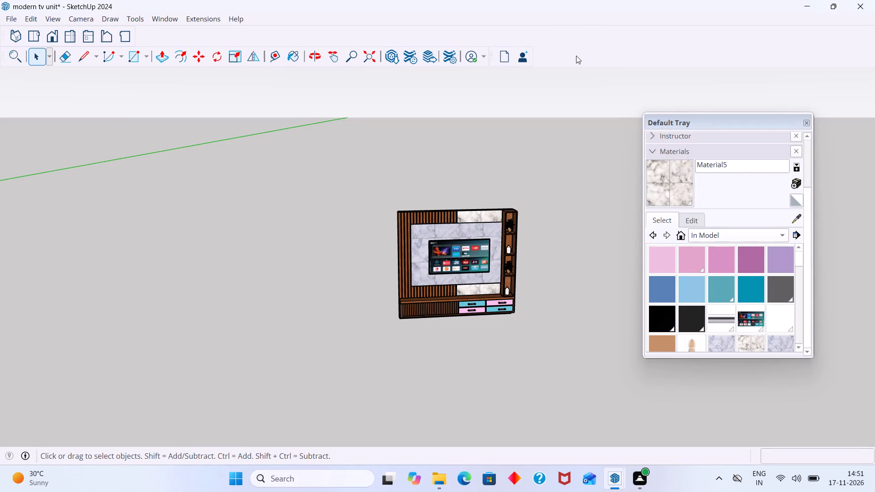
Select the entire TV unit and move it sideways, using its lower corner at the slatted end as the base point.
middle_drag(494, 215, 621, 249)
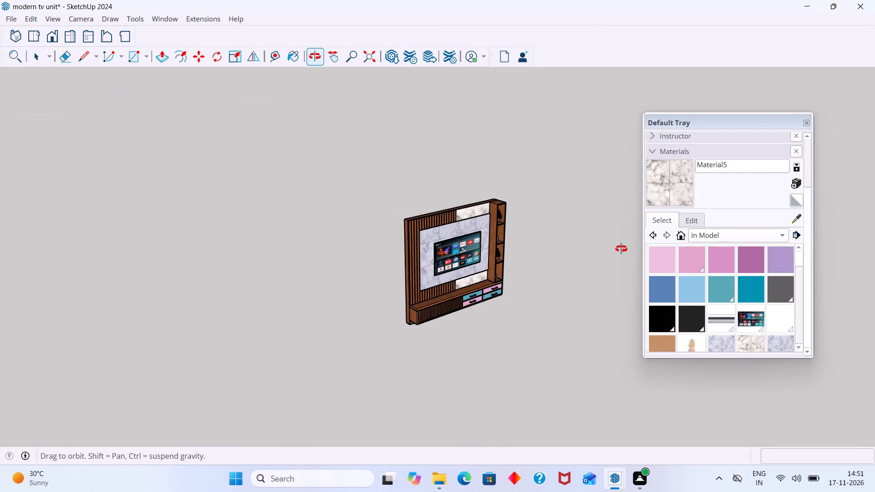
middle_drag(621, 249, 620, 249)
scroll(482, 265, up, 6)
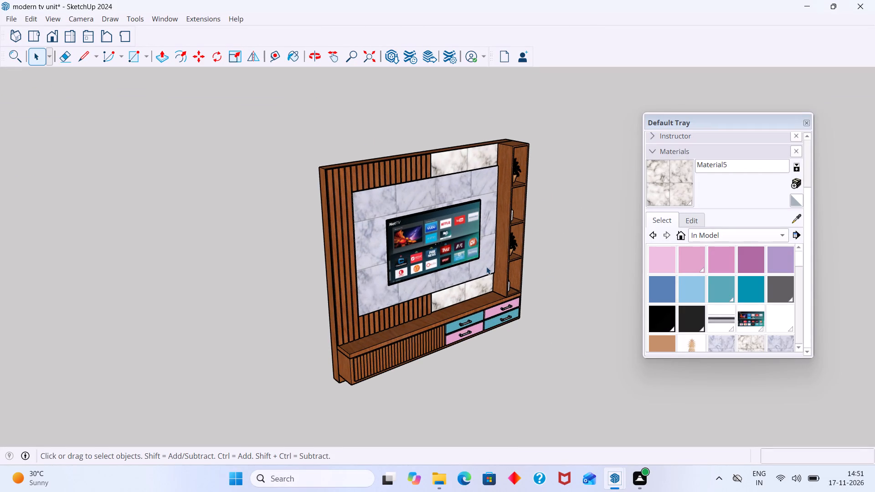
scroll(493, 273, down, 3)
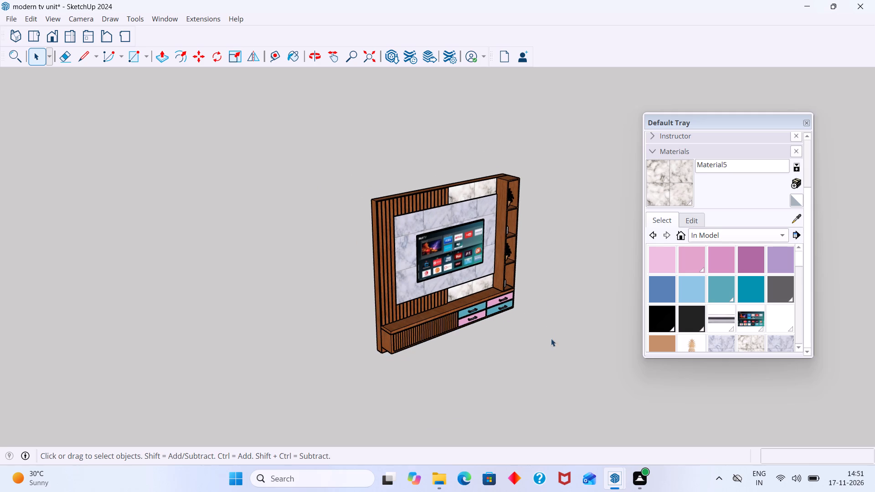
click(551, 345)
drag(540, 323, 375, 151)
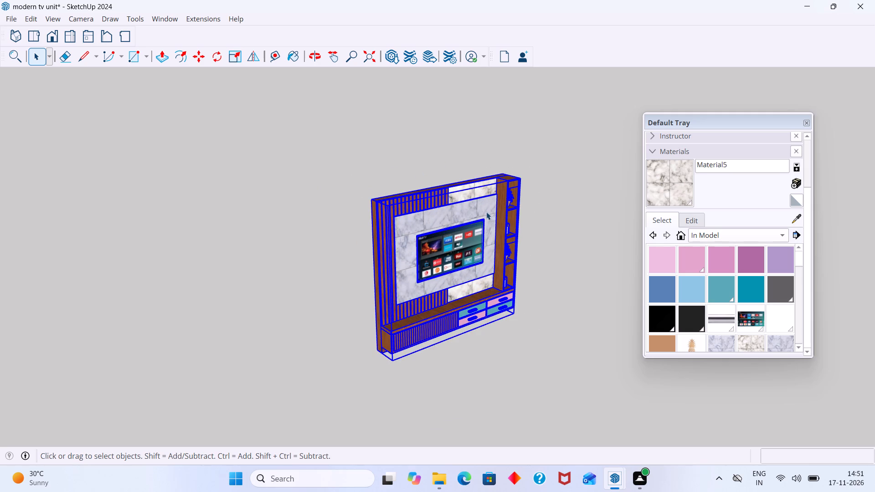
key(m)
scroll(380, 334, up, 7)
click(374, 358)
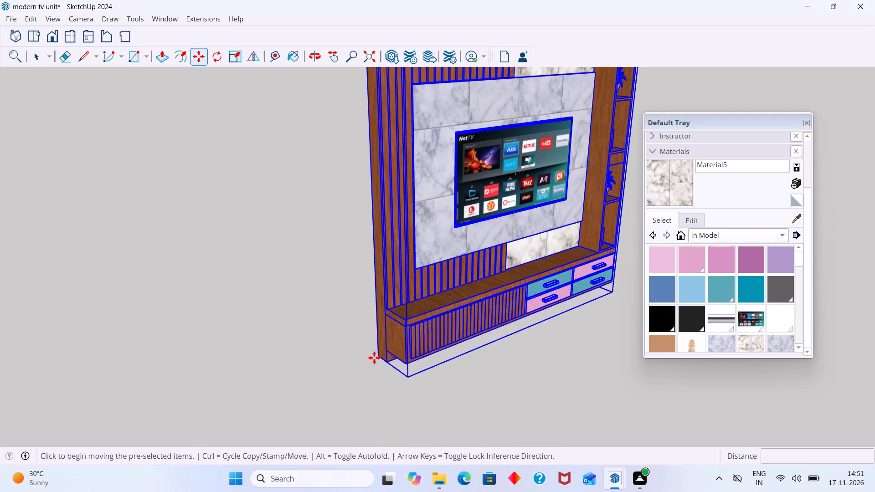
scroll(311, 375, down, 5)
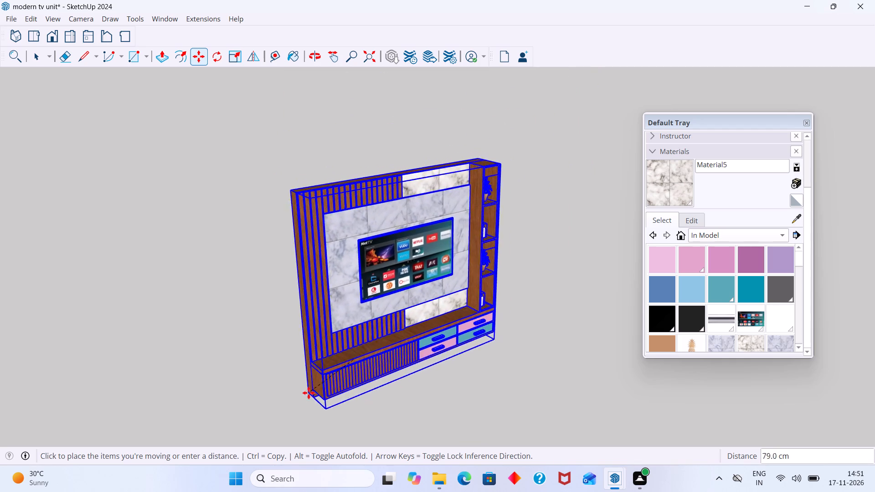
click(273, 394)
key(space)
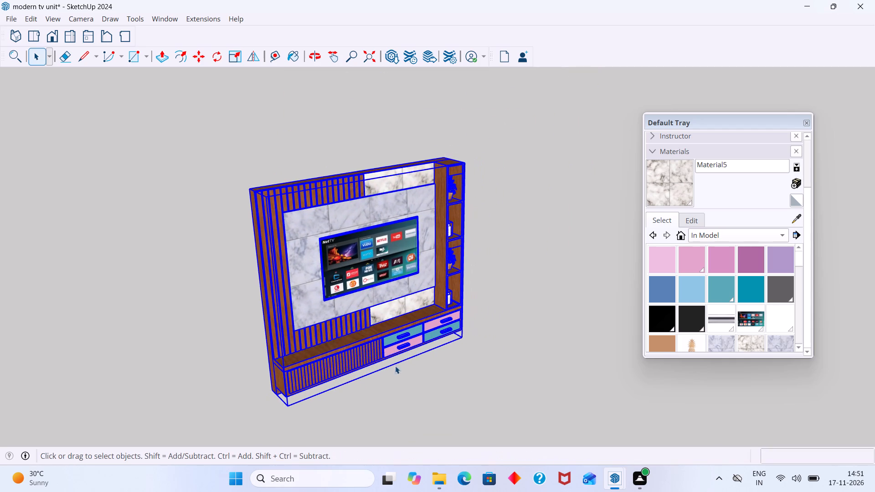
click(561, 313)
Examine the TV unit's marble panels, screen, drawers and open side shelves from several angles and distances.
scroll(493, 230, down, 6)
middle_drag(427, 183, 378, 171)
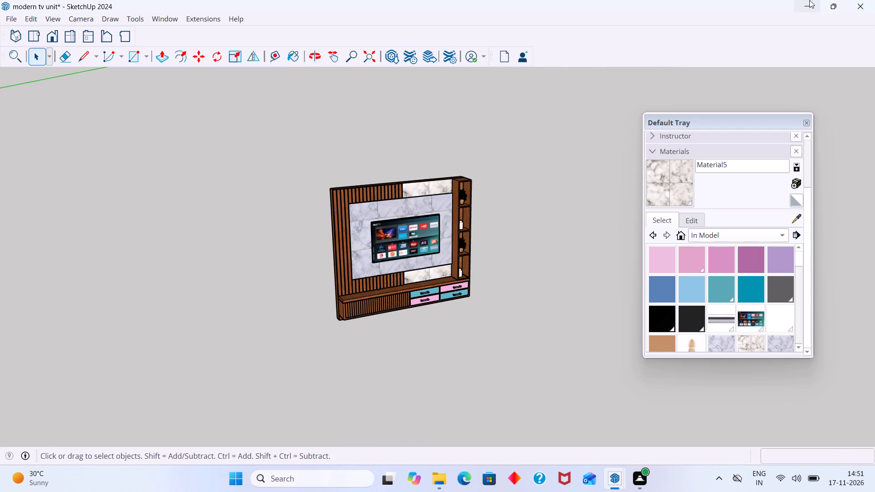
scroll(719, 73, down, 4)
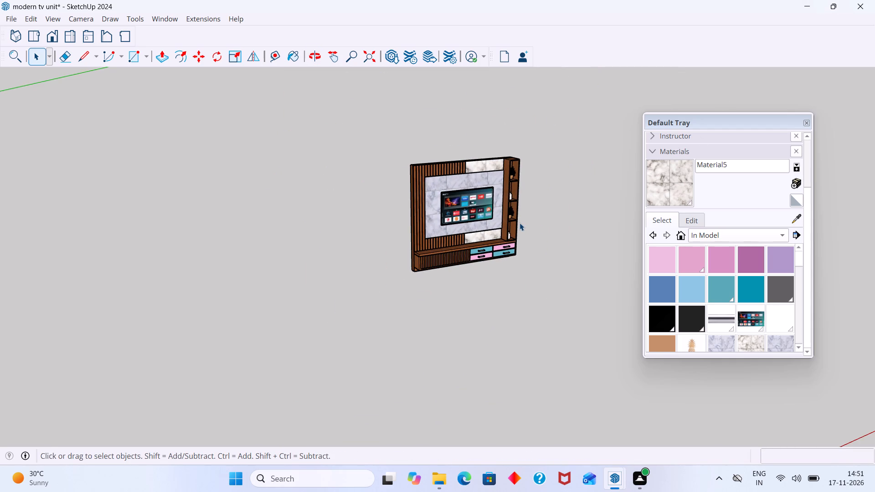
scroll(520, 223, up, 3)
scroll(272, 70, up, 1)
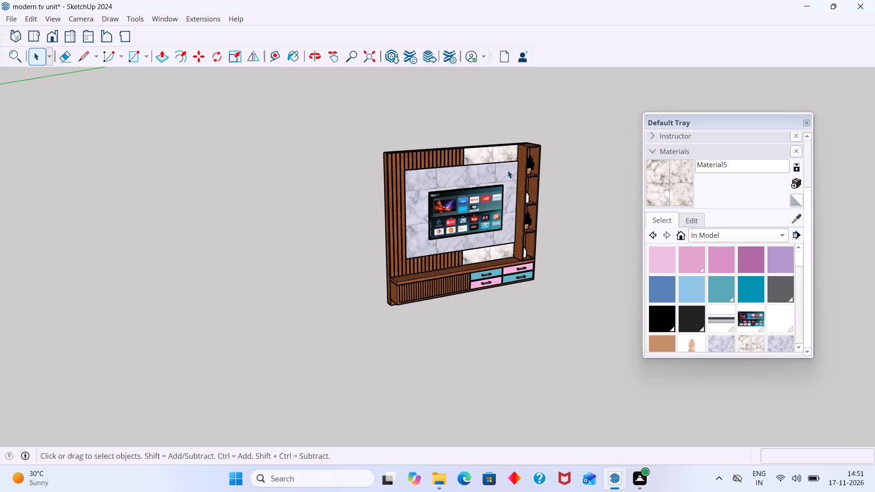
scroll(509, 170, down, 1)
drag(513, 156, 507, 155)
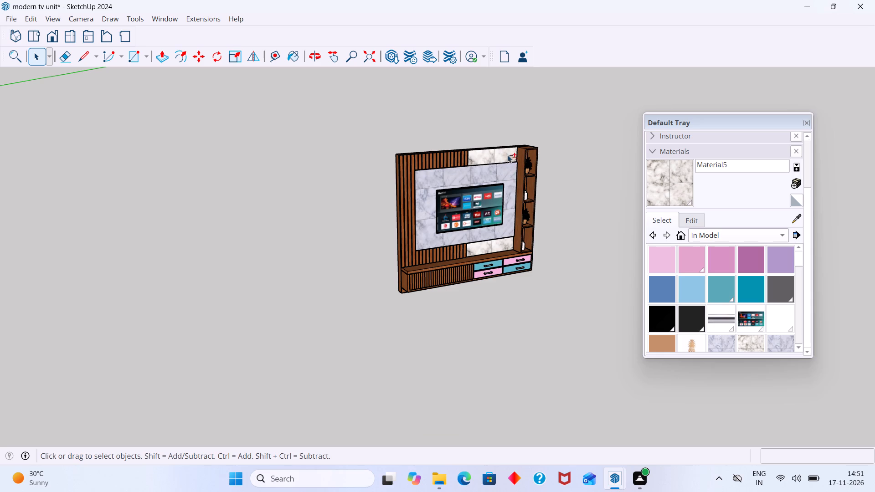
drag(507, 155, 483, 156)
key(Escape)
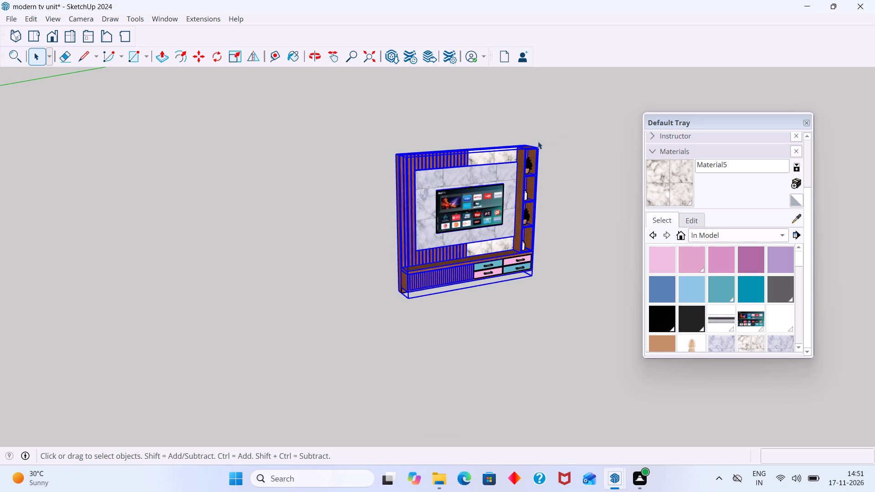
click(568, 140)
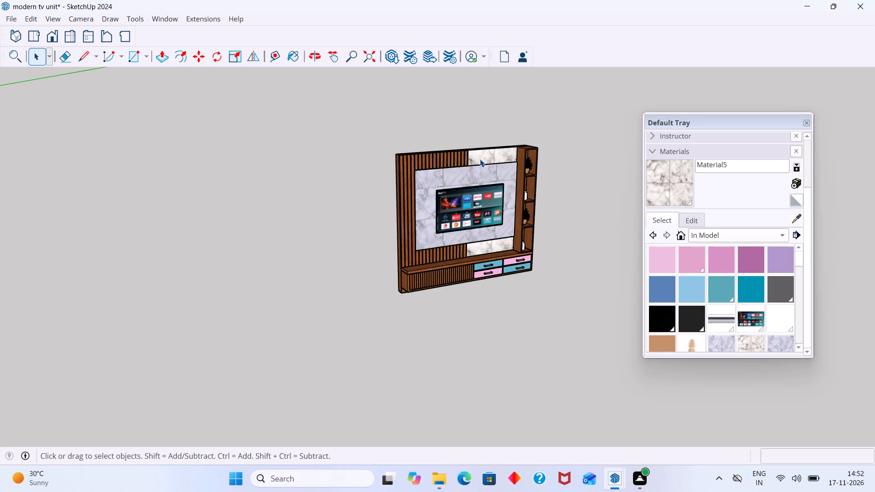
scroll(479, 159, up, 10)
scroll(358, 212, down, 8)
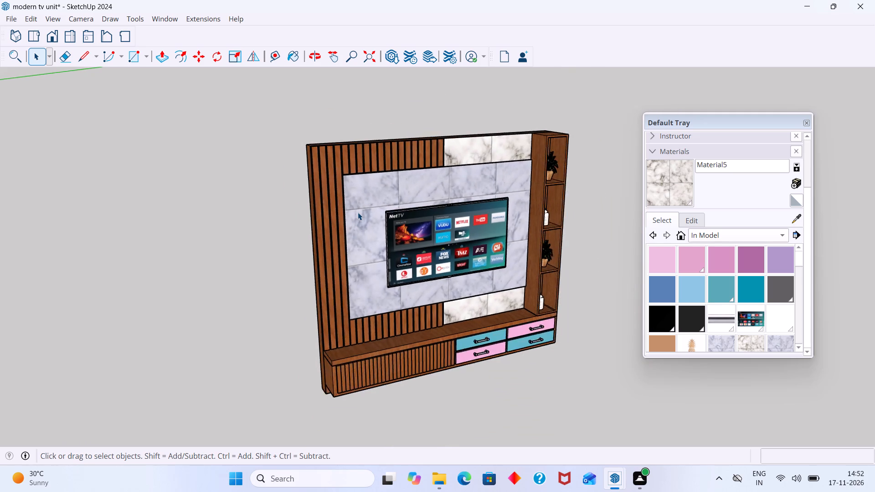
scroll(358, 212, down, 12)
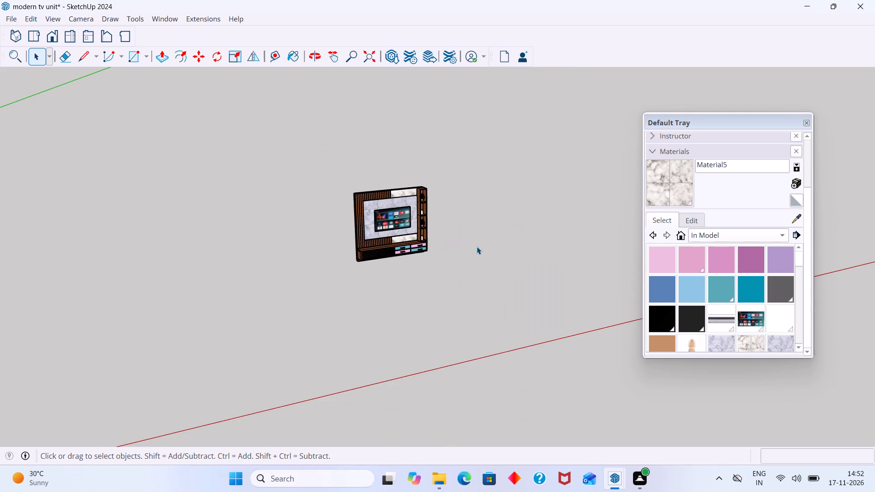
shift+middle_drag(477, 246, 373, 283)
scroll(327, 262, up, 8)
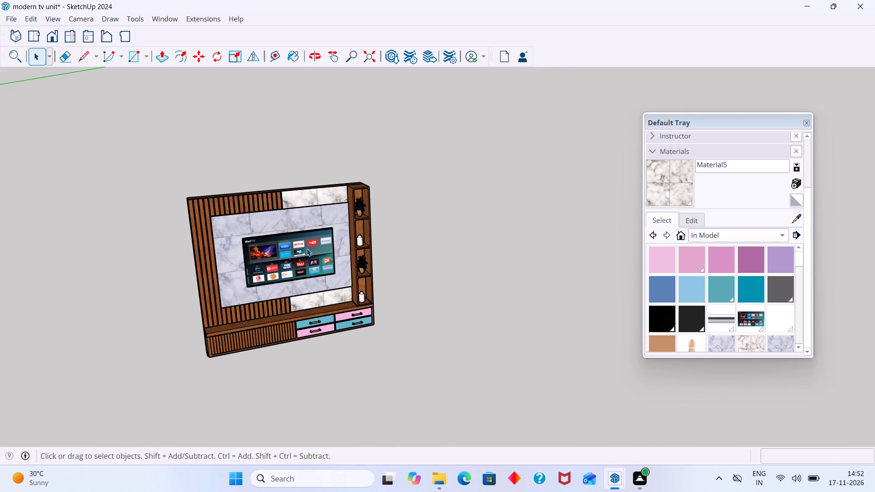
middle_drag(348, 242, 413, 200)
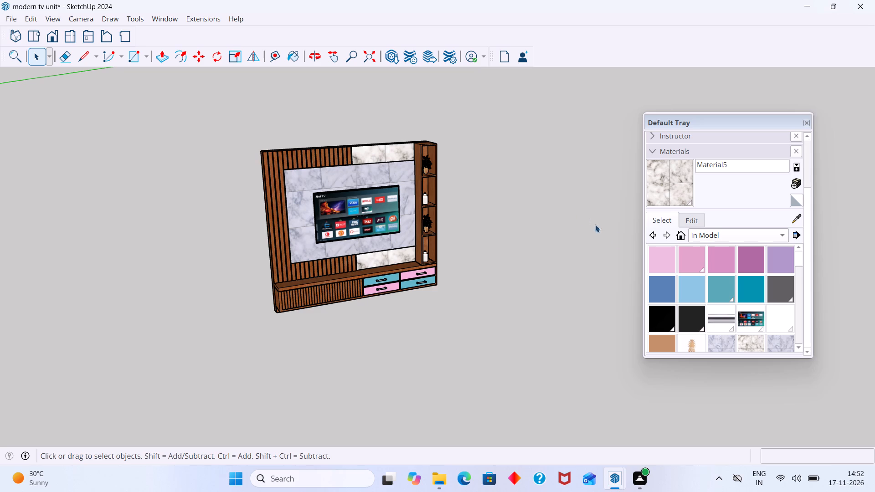
scroll(423, 190, up, 8)
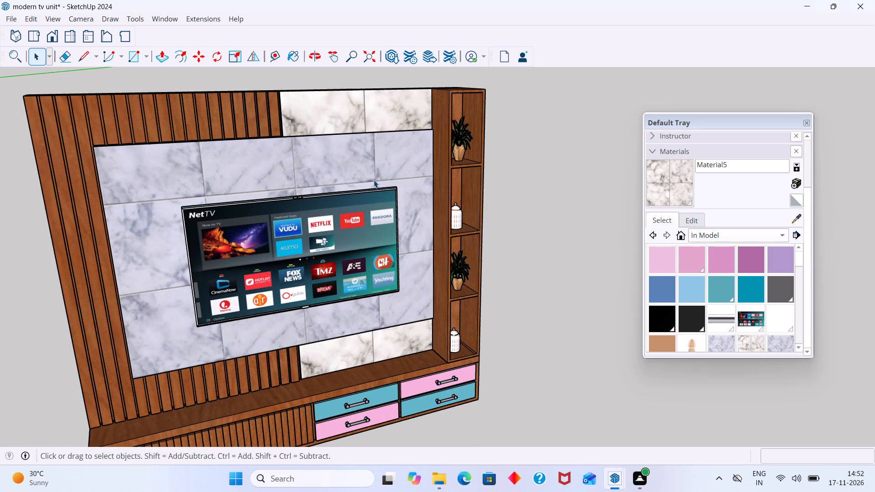
scroll(290, 195, down, 6)
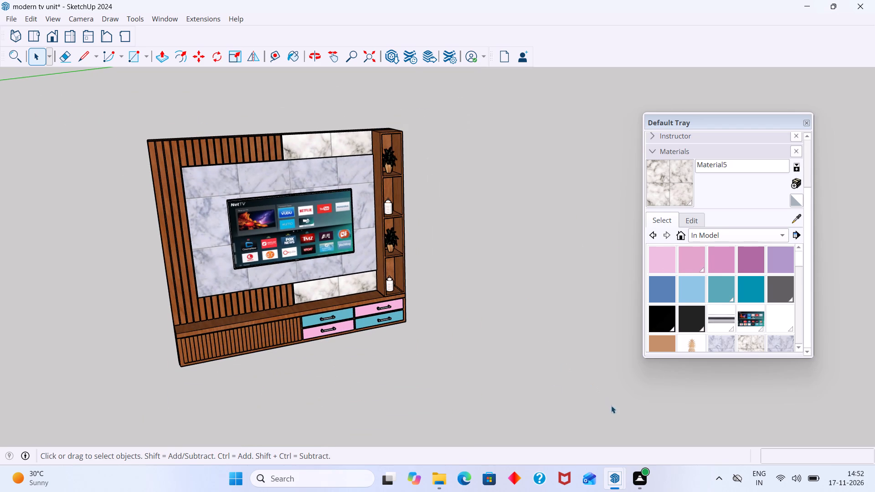
scroll(332, 266, up, 6)
middle_drag(417, 302, 314, 285)
scroll(484, 262, up, 3)
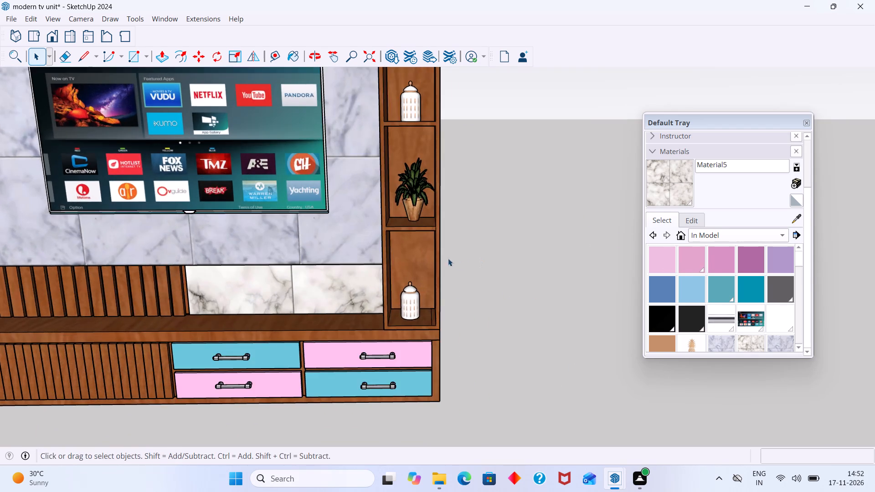
middle_drag(468, 269, 529, 289)
scroll(502, 264, down, 9)
shift+middle_drag(456, 152, 453, 158)
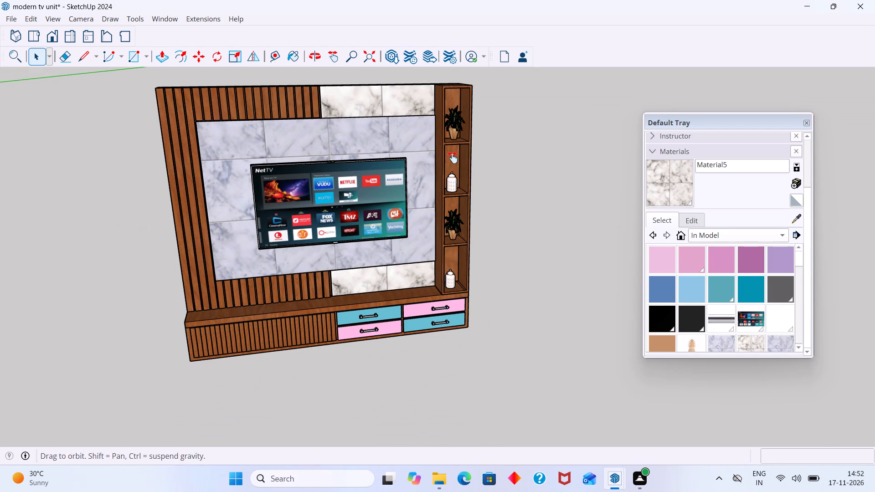
shift+middle_drag(453, 158, 418, 267)
Draw a rectangle of about 21.4 × 43.2 cm across the front opening of the side column's top shelf compartment.
key(r)
scroll(411, 241, up, 4)
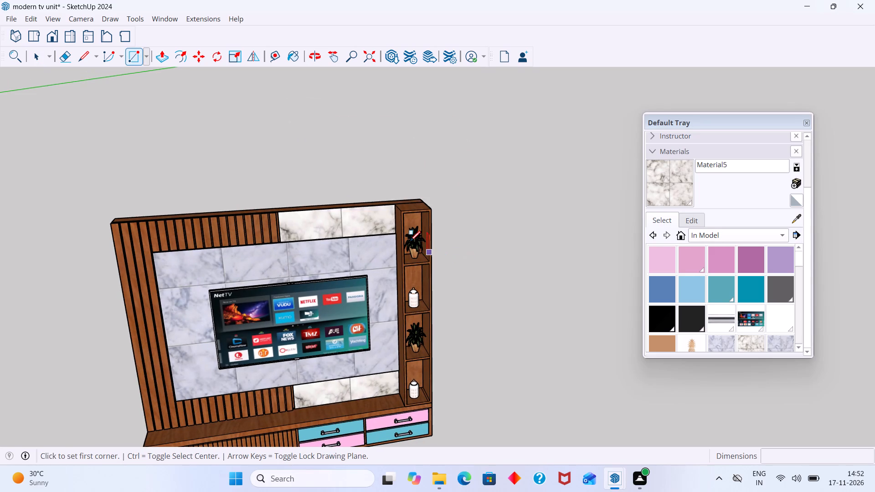
scroll(410, 241, up, 18)
scroll(405, 178, up, 8)
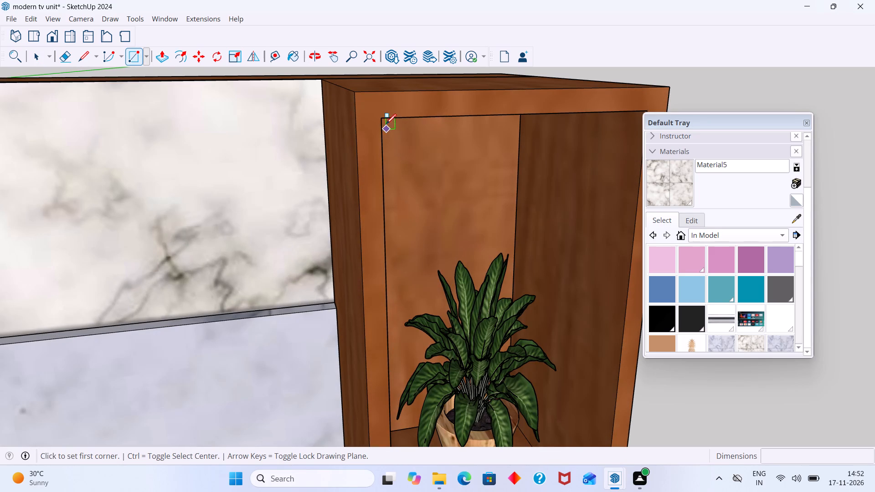
click(383, 117)
scroll(414, 200, down, 18)
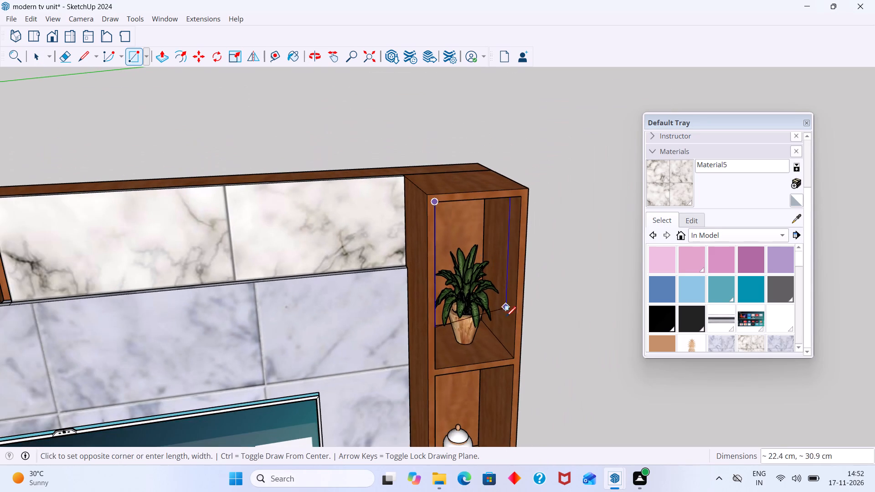
scroll(521, 354, up, 7)
click(508, 359)
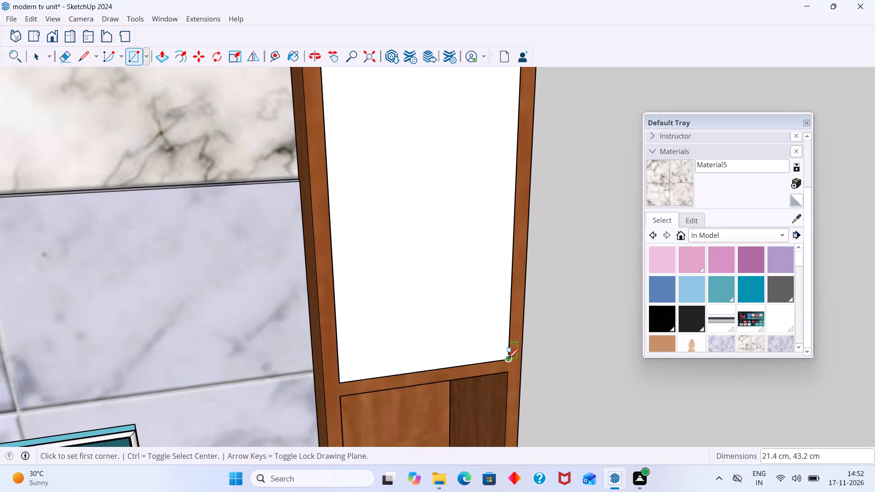
key(space)
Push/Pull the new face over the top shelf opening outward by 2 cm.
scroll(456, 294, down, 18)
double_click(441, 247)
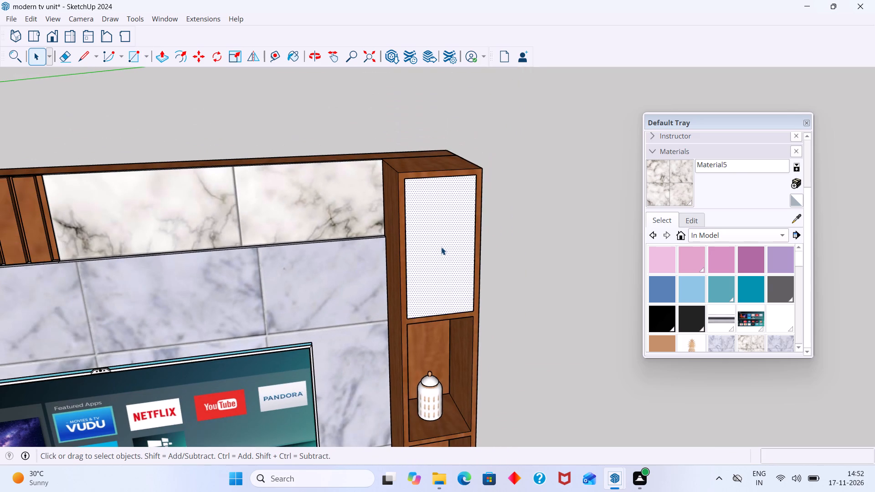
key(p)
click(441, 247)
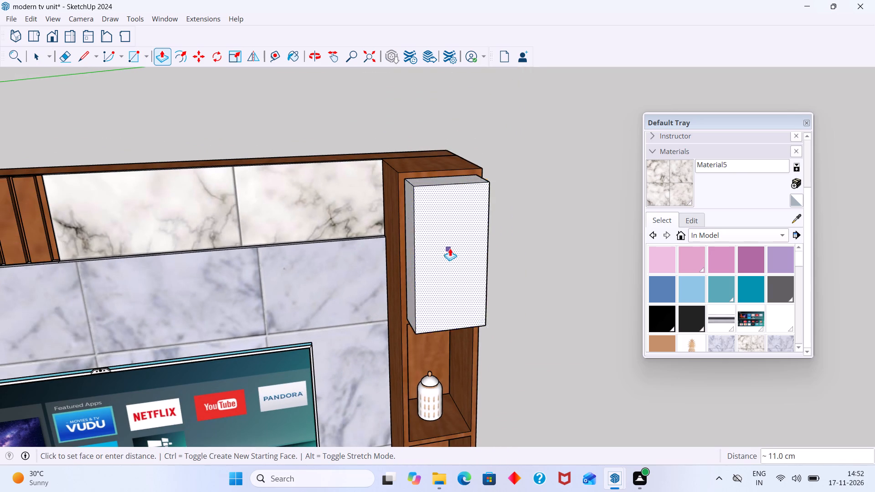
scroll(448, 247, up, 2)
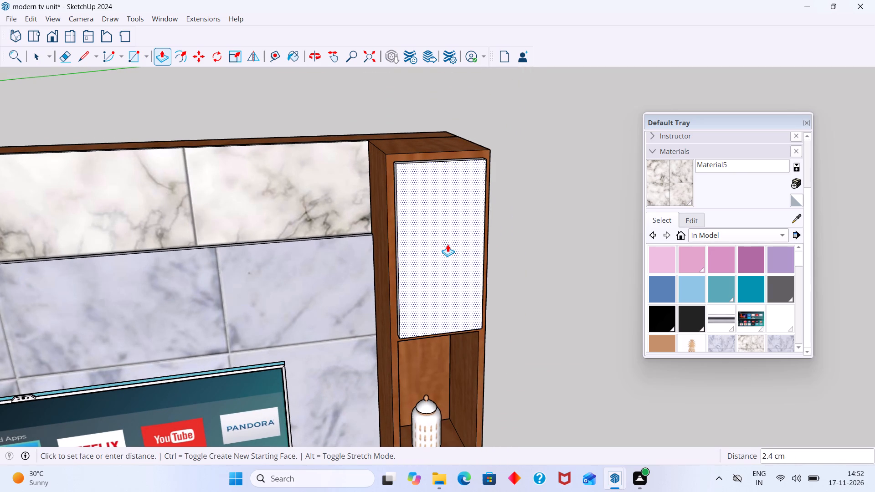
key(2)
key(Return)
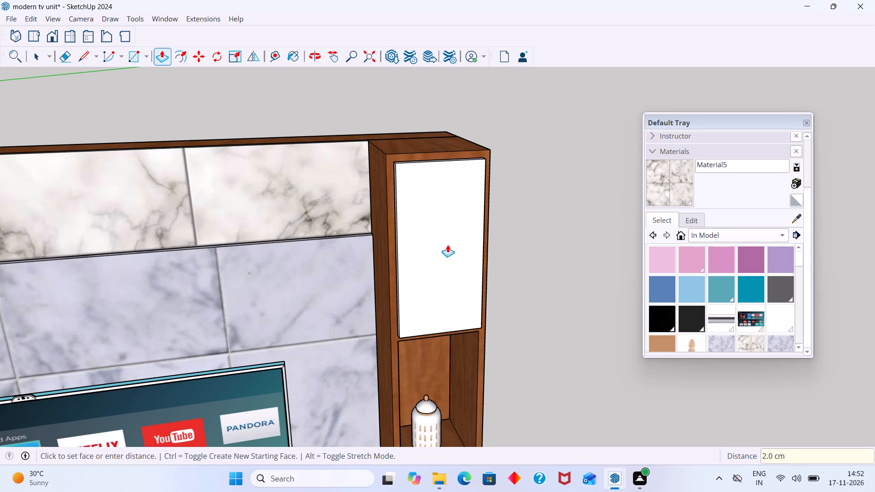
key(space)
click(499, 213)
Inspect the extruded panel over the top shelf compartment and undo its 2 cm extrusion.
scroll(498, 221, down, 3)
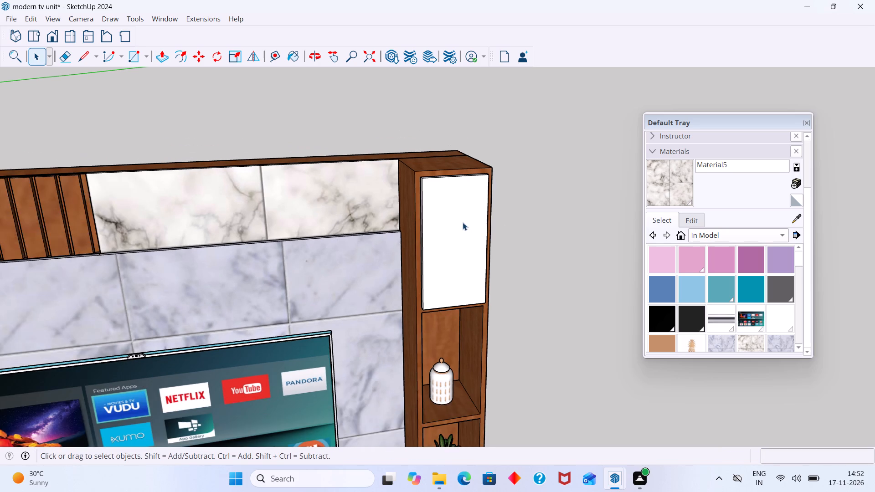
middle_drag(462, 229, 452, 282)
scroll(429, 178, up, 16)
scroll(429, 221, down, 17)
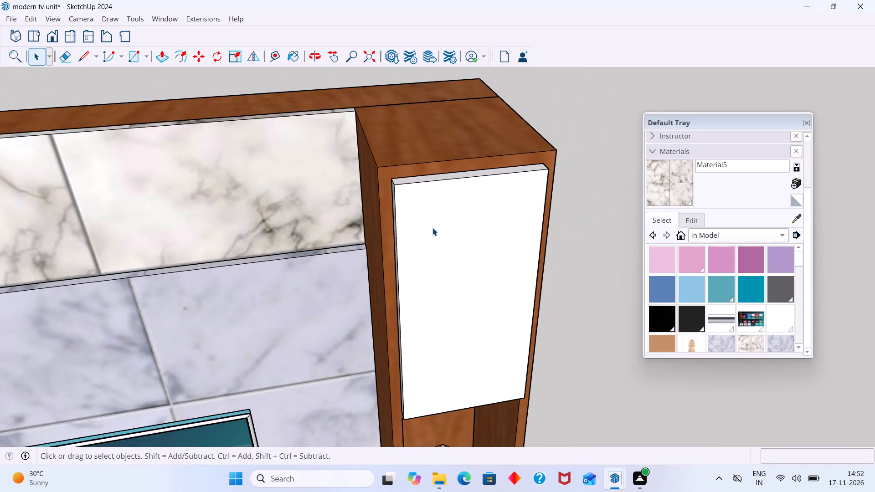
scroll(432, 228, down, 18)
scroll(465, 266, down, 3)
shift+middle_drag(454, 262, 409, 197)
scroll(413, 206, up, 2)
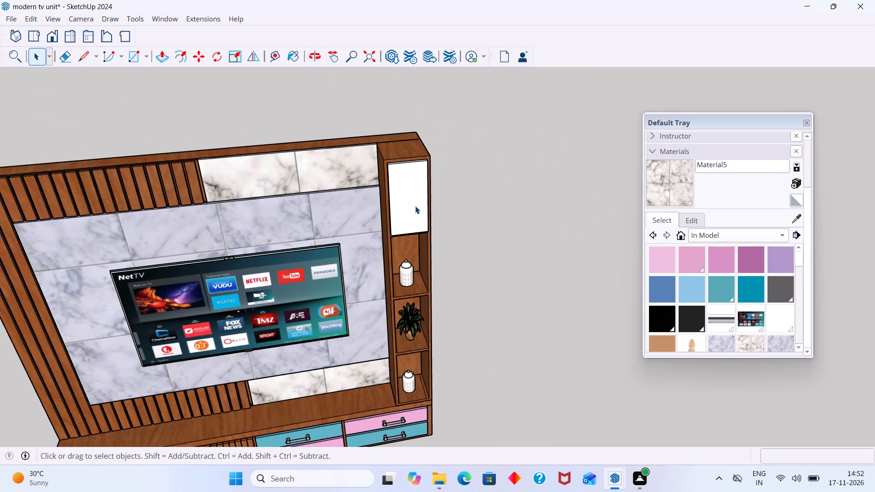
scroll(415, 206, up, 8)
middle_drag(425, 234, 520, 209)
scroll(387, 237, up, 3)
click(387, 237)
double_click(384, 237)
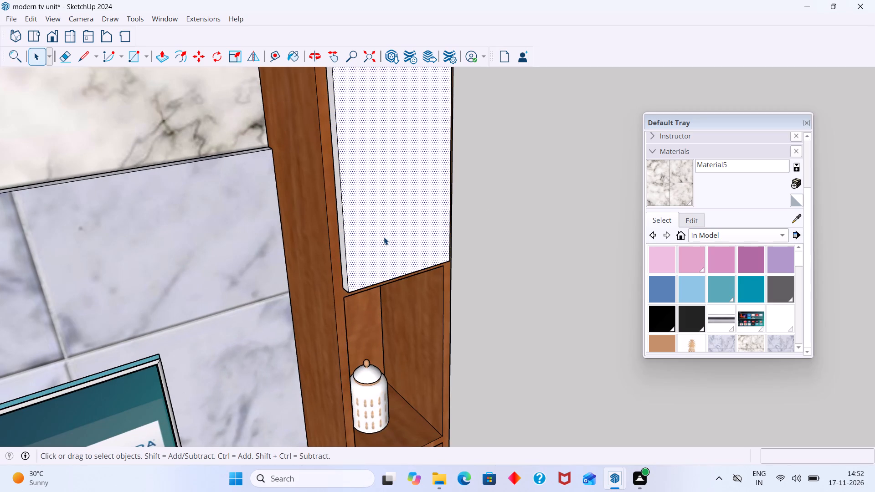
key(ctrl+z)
Group the flat rectangle over the top shelf opening together with its edges.
triple_click(377, 242)
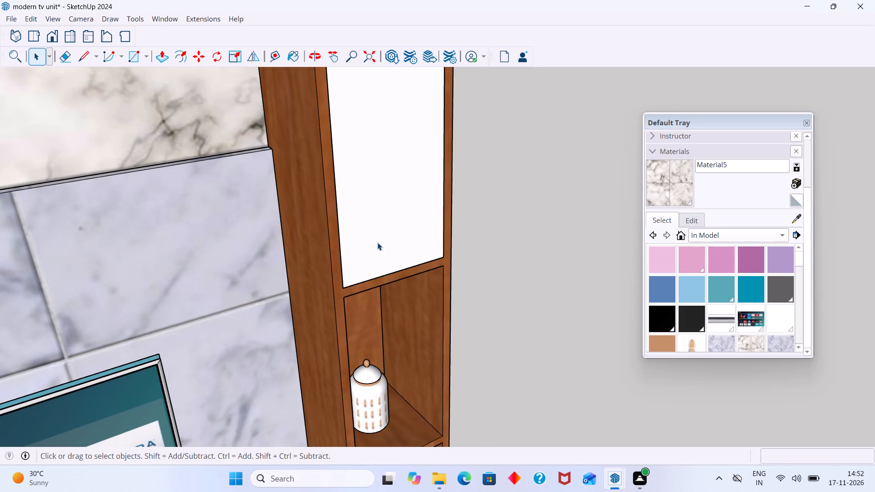
right_click(377, 242)
click(417, 110)
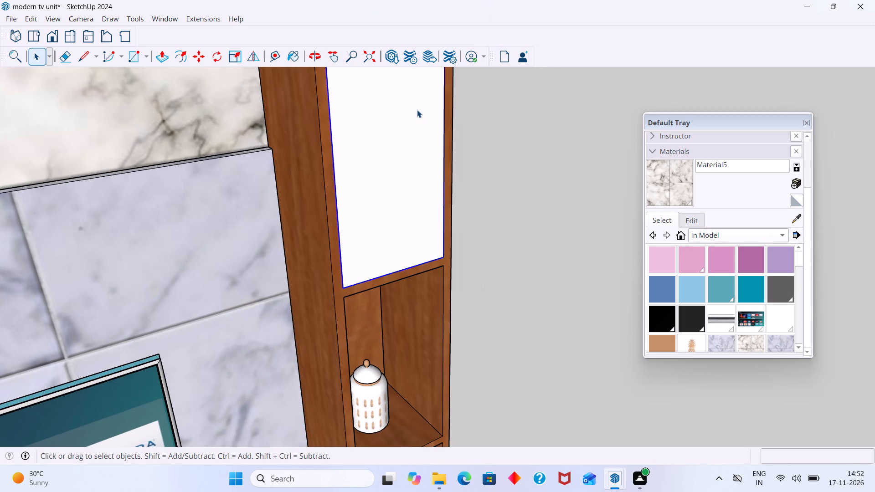
Open the group over the top shelf opening and Push/Pull its face outward by 2 cm.
triple_click(382, 187)
double_click(380, 189)
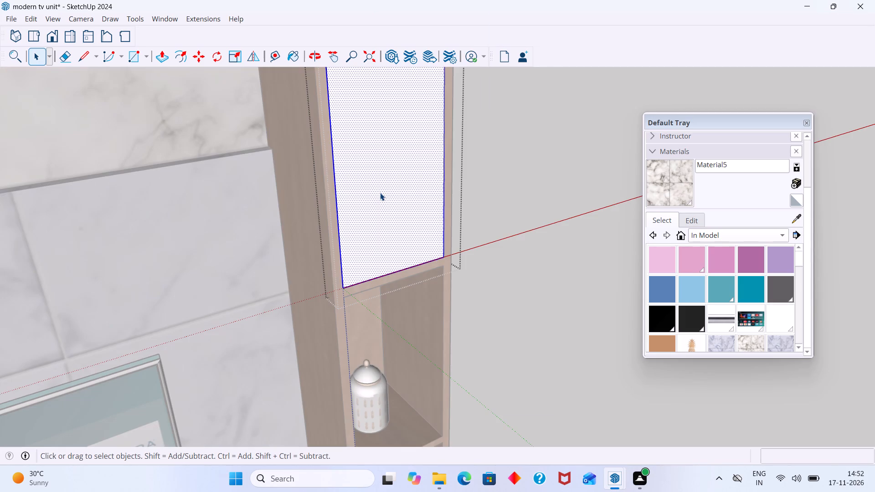
key(p)
click(383, 194)
key(2)
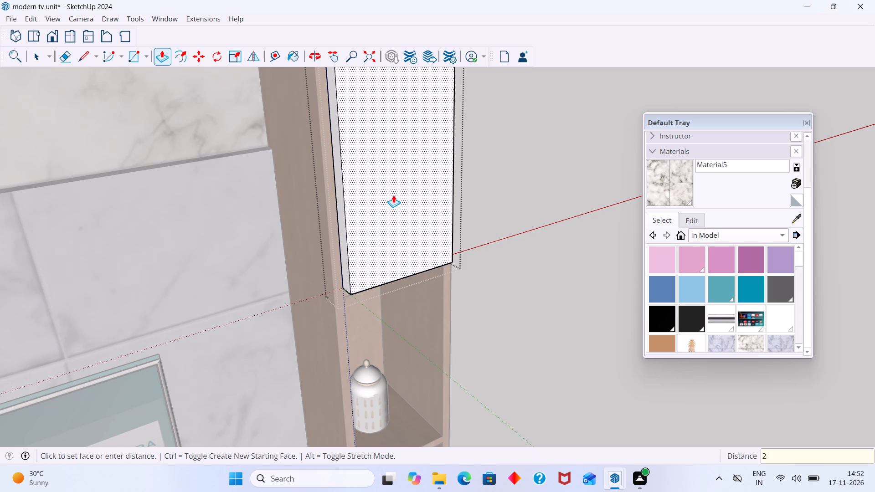
key(Return)
key(space)
click(518, 159)
Copy the shutter panel 44.1 cm straight down from its lower inner corner onto the second shelf opening of the side column.
scroll(463, 181, down, 9)
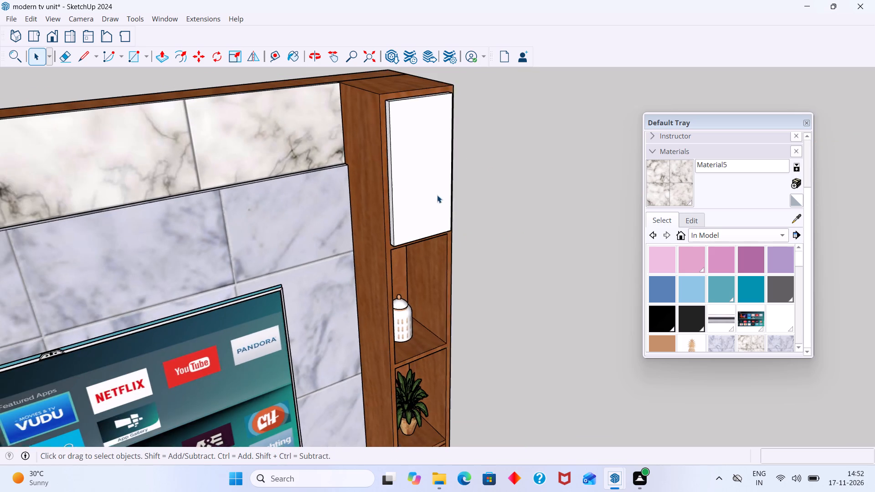
click(422, 191)
key(m)
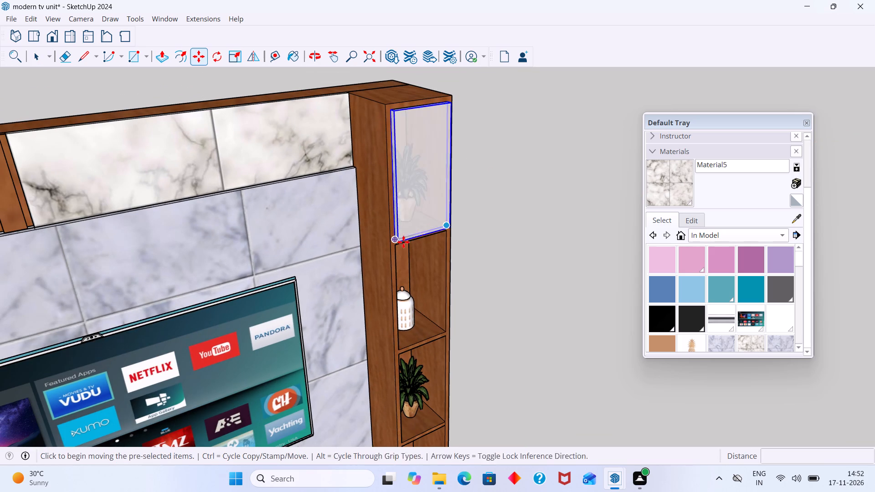
scroll(371, 264, up, 4)
middle_drag(435, 275, 416, 222)
scroll(417, 218, up, 8)
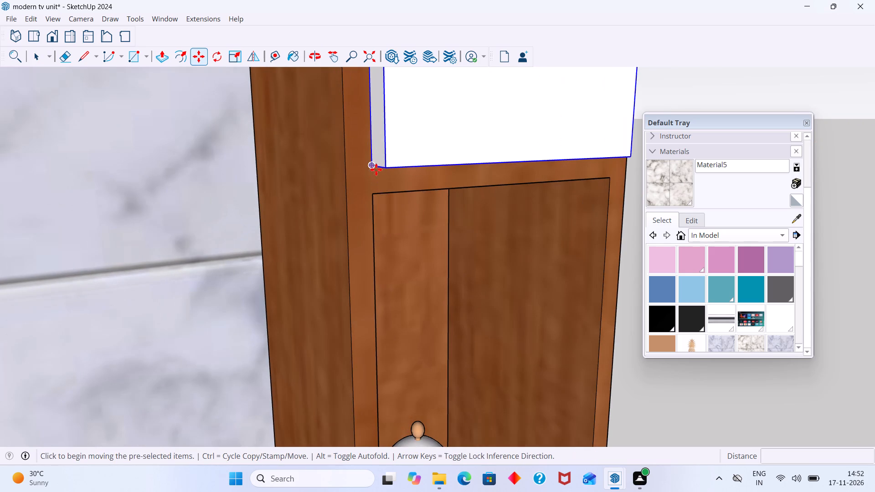
click(374, 164)
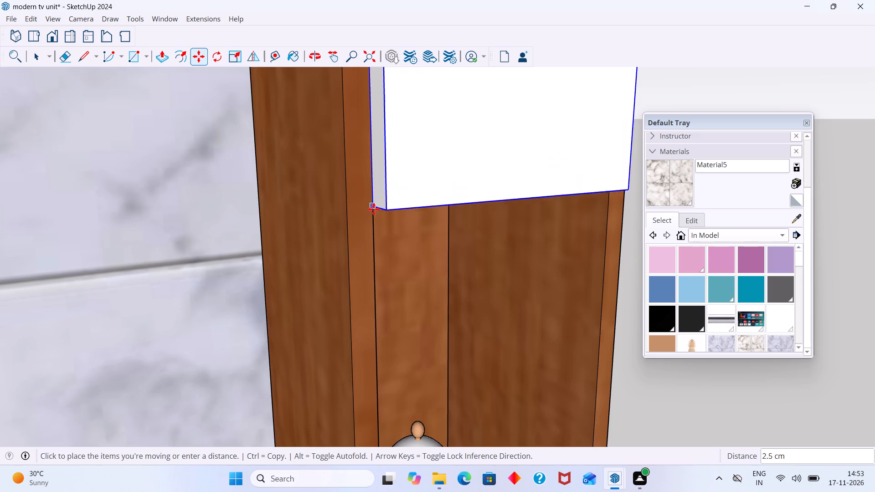
scroll(374, 237, down, 19)
scroll(387, 323, down, 4)
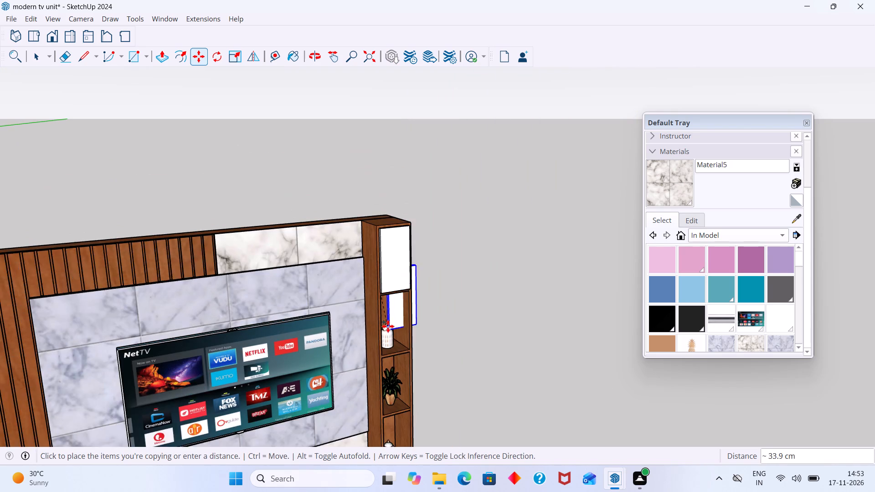
scroll(388, 326, down, 3)
middle_drag(389, 351, 378, 279)
scroll(374, 283, up, 17)
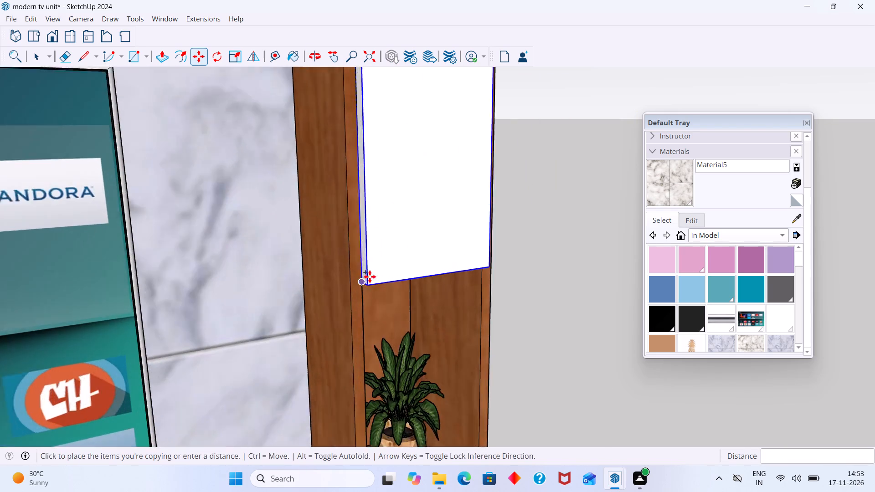
scroll(370, 277, up, 17)
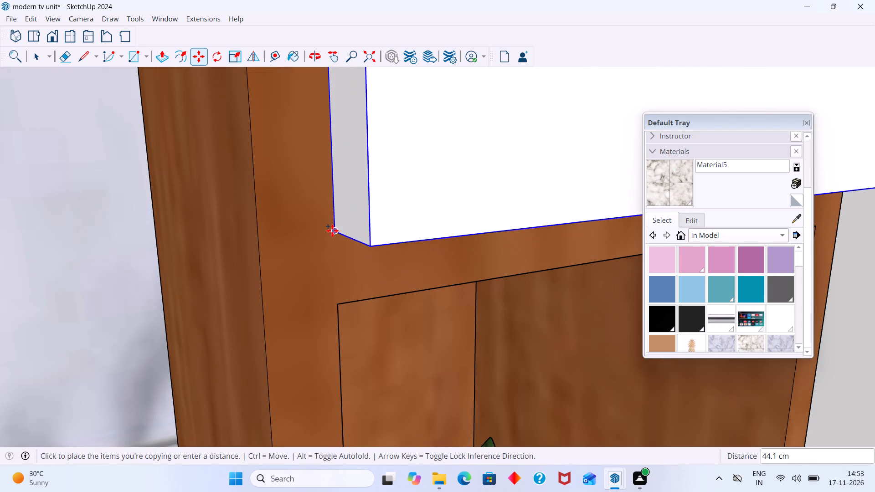
click(334, 231)
Copy the second shutter panel 44.1 cm down to cover the third shelf opening, the one with the potted plant.
scroll(345, 279, down, 4)
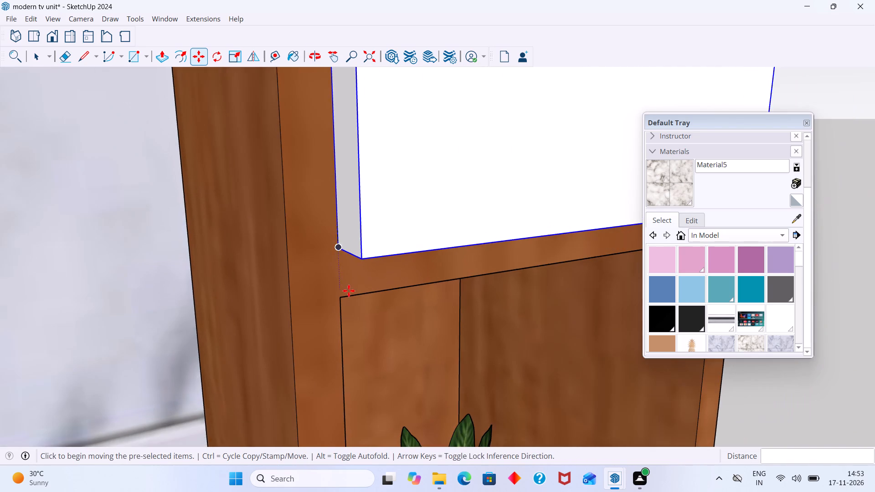
scroll(350, 294, down, 20)
scroll(350, 294, down, 1)
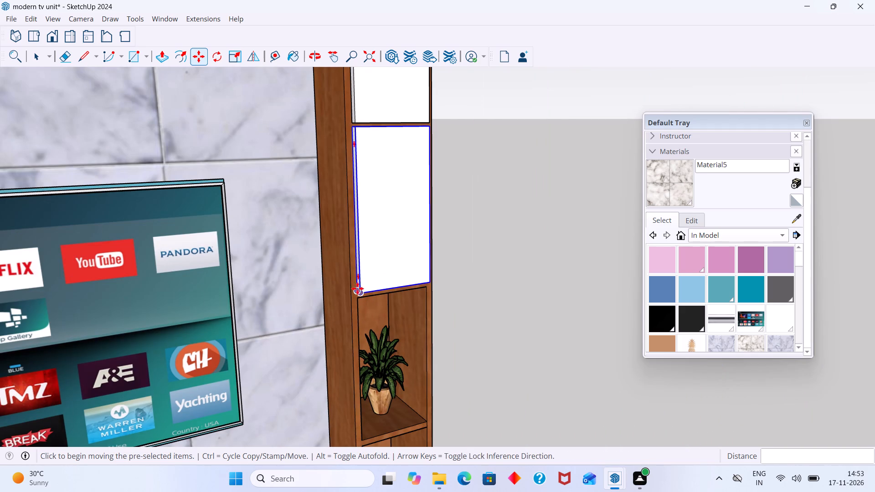
scroll(355, 294, up, 20)
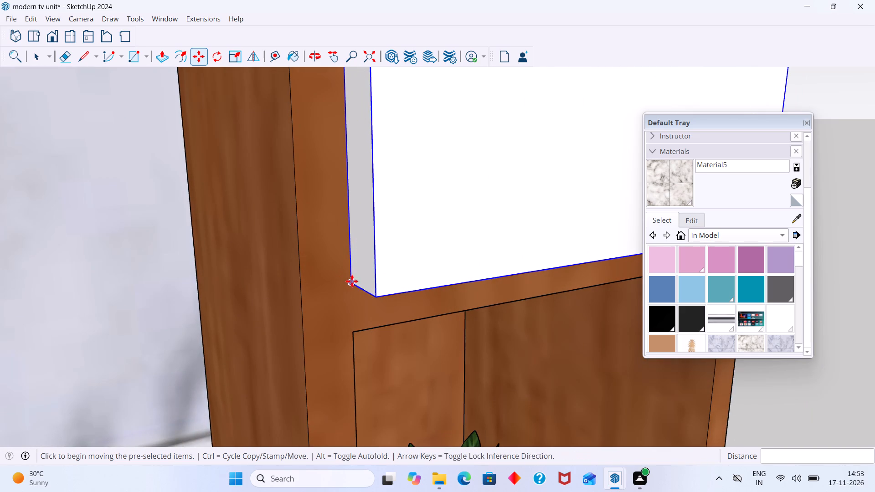
click(352, 282)
scroll(359, 339, down, 11)
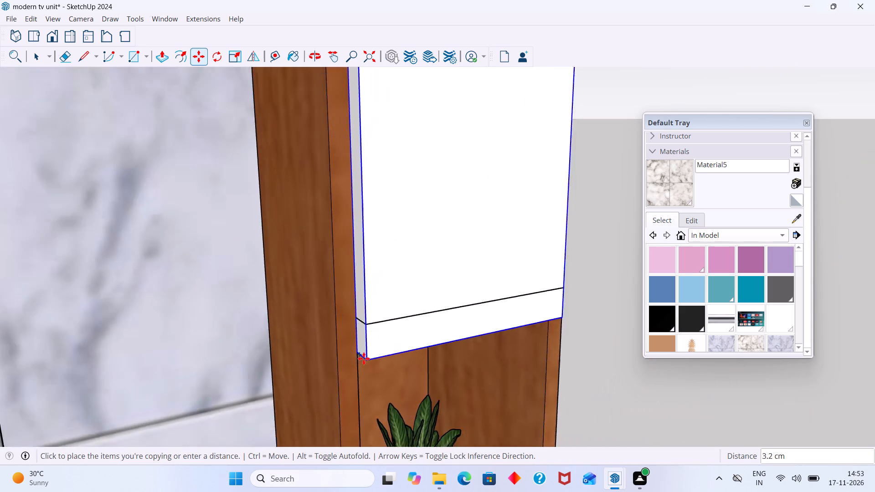
middle_drag(364, 356, 343, 256)
scroll(347, 286, down, 12)
middle_drag(360, 333, 329, 211)
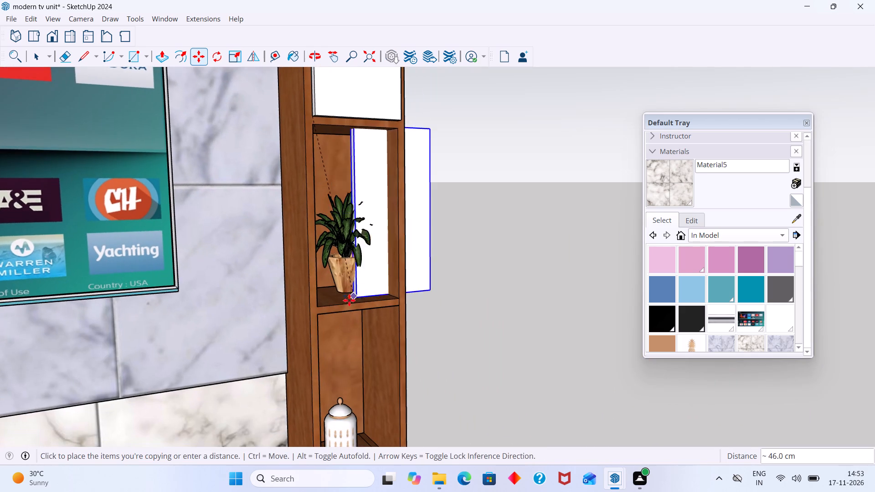
scroll(346, 301, up, 20)
scroll(346, 301, up, 7)
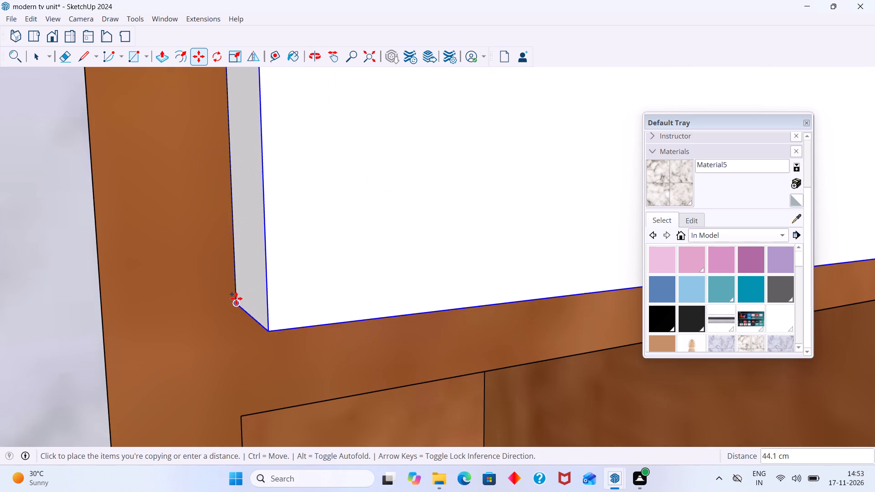
click(237, 305)
Copy the third shutter panel down to cover the lowest shelf opening above the drawer cabinet, aligned to the opening's corner.
scroll(245, 313, down, 20)
scroll(245, 313, down, 16)
middle_drag(268, 321, 285, 209)
scroll(276, 222, up, 20)
scroll(276, 222, up, 1)
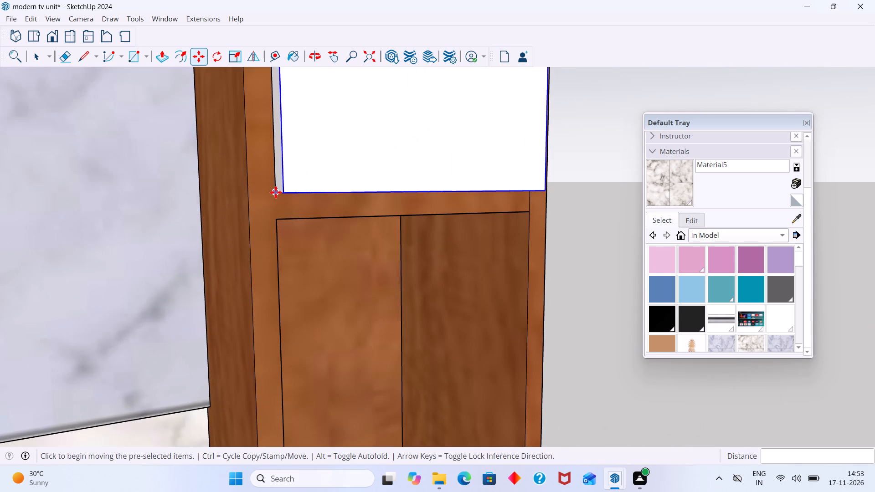
click(276, 192)
scroll(291, 289, down, 7)
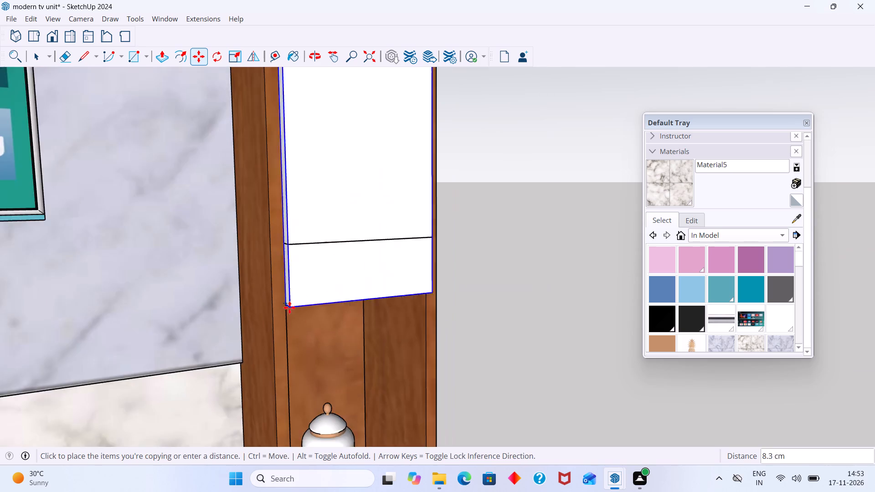
scroll(289, 307, down, 3)
middle_drag(284, 325, 297, 209)
scroll(295, 351, up, 19)
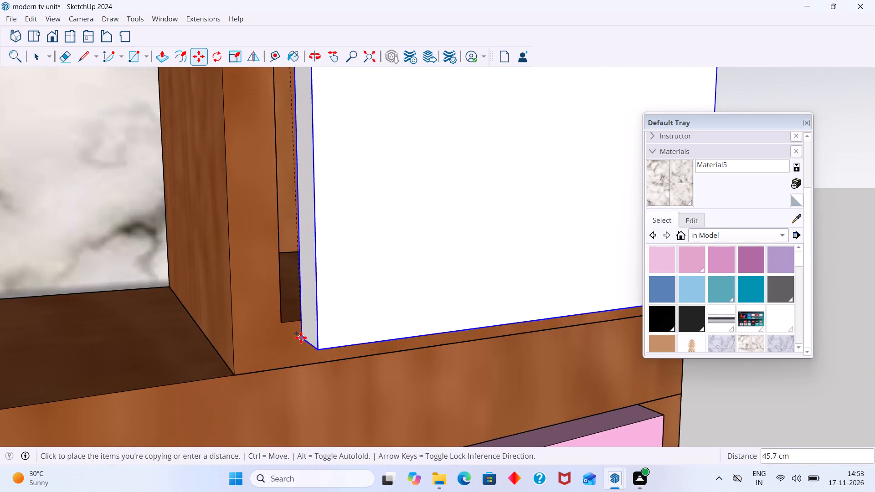
scroll(301, 338, up, 4)
click(268, 310)
key(space)
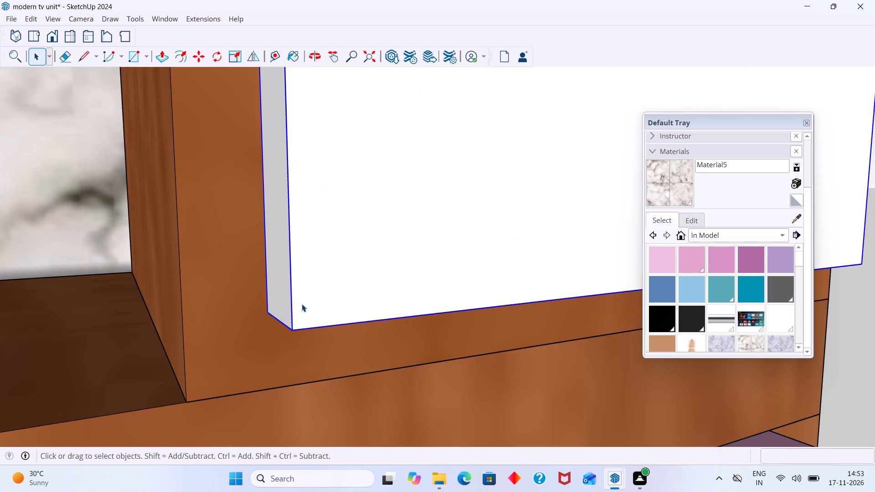
scroll(302, 304, down, 20)
scroll(302, 304, down, 10)
click(482, 243)
Open the top shutter's group and Push/Pull its front face inward by about 0.4 cm to thin the panel.
scroll(481, 241, down, 3)
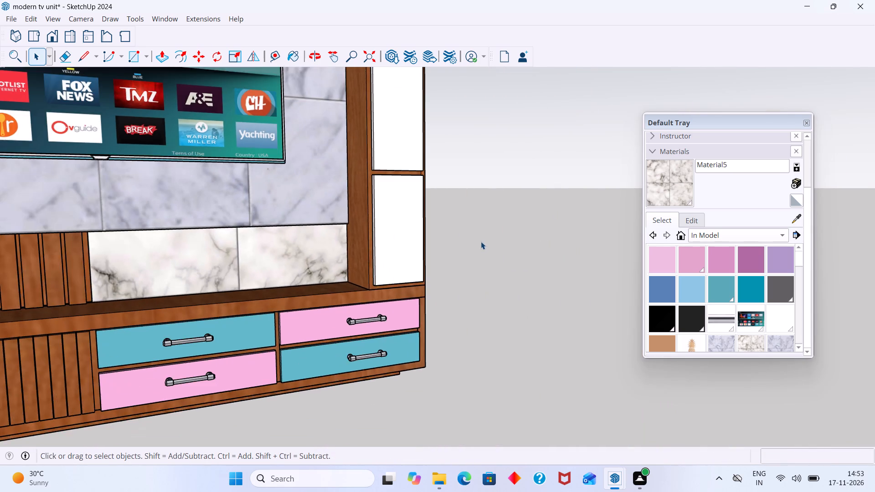
shift+middle_drag(478, 236, 416, 405)
scroll(397, 267, down, 4)
middle_drag(399, 221, 394, 431)
scroll(352, 321, up, 2)
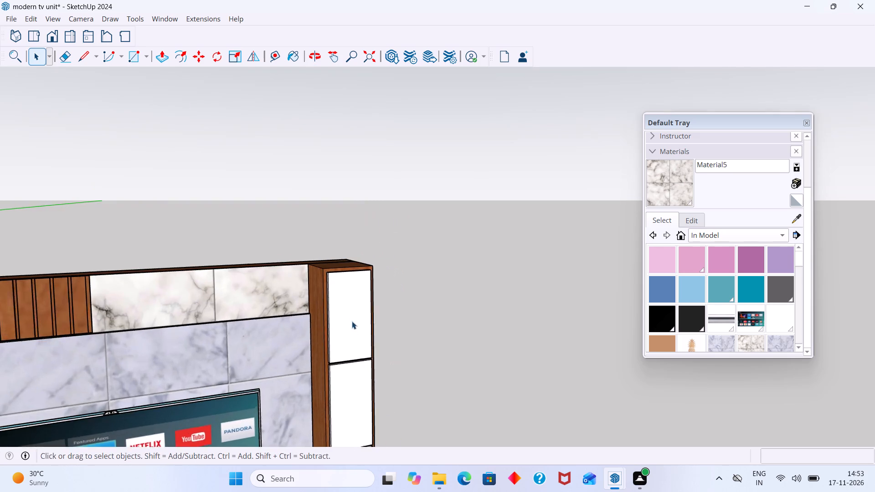
scroll(352, 321, up, 7)
middle_drag(354, 323, 337, 416)
scroll(349, 244, up, 12)
click(327, 275)
scroll(329, 274, up, 2)
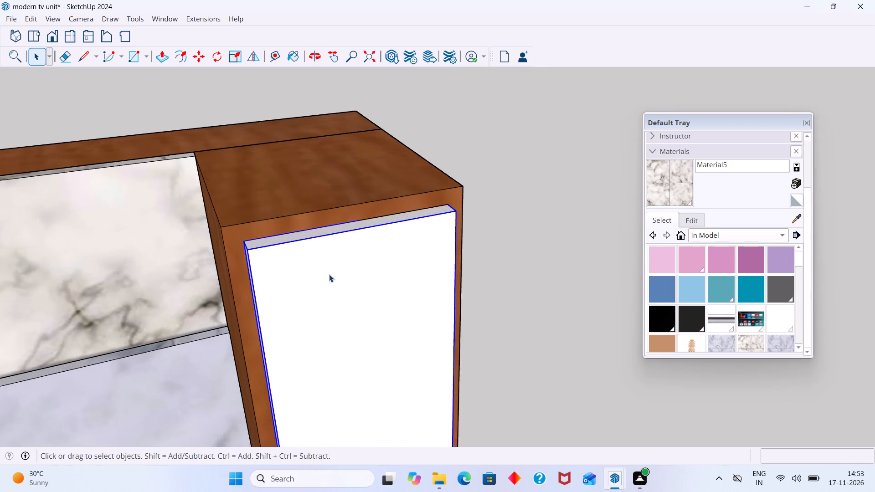
scroll(329, 274, up, 1)
click(333, 277)
click(336, 277)
click(343, 285)
double_click(344, 286)
click(341, 292)
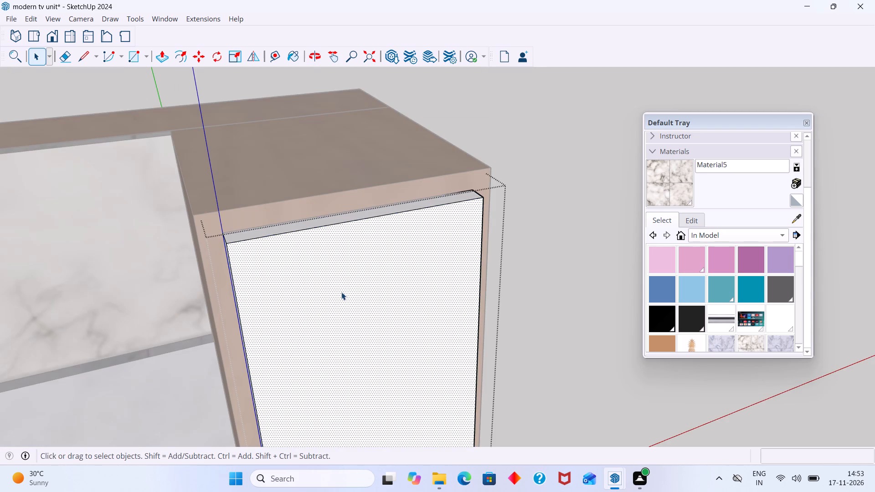
key(p)
click(341, 292)
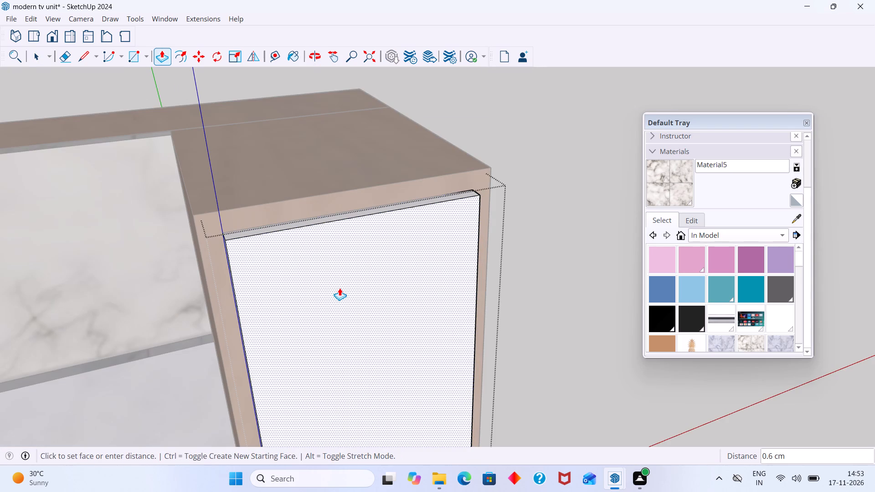
scroll(338, 279, up, 2)
middle_drag(337, 281, 396, 338)
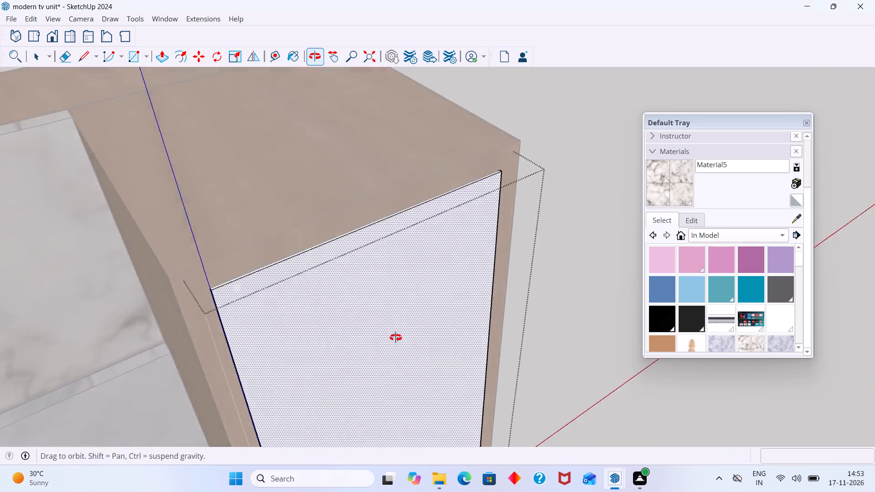
middle_drag(396, 338, 532, 343)
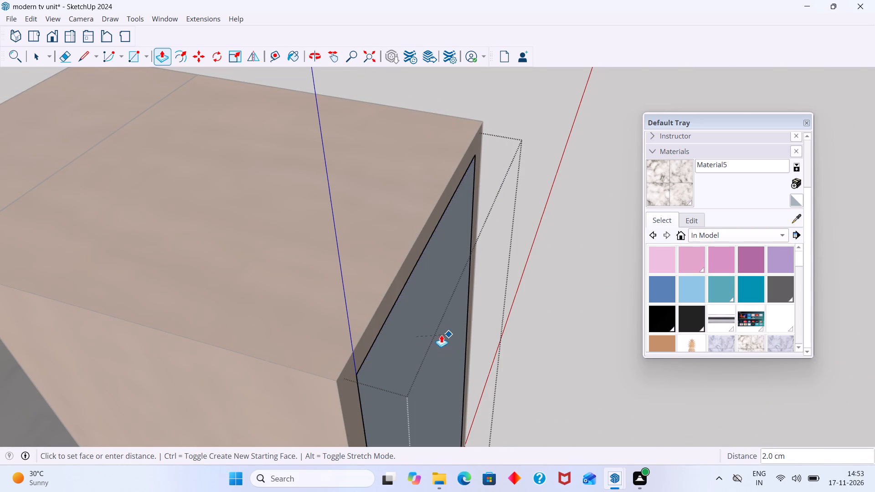
scroll(442, 338, down, 2)
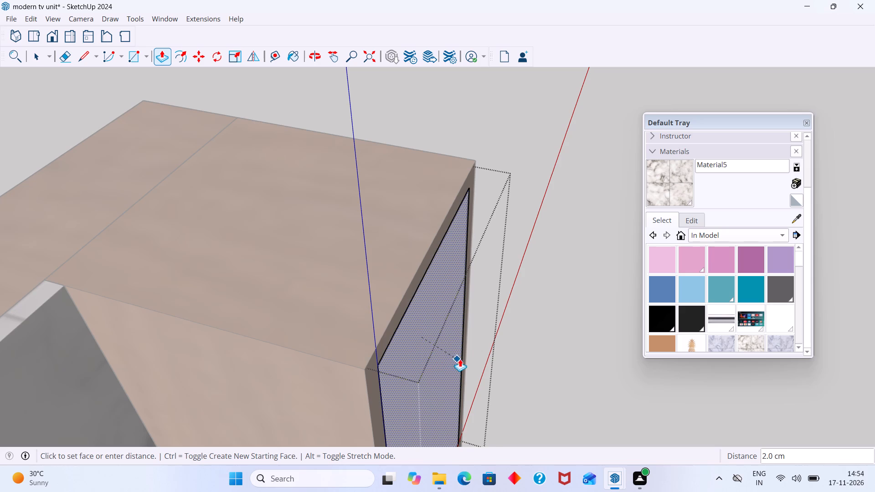
click(437, 351)
key(space)
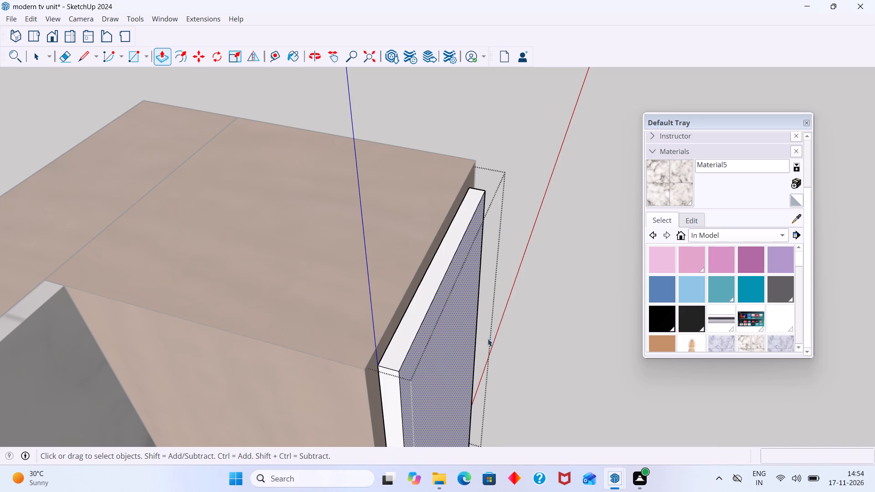
click(530, 314)
Reopen the top shutter's group and Push/Pull its front face inward by about a further 0.8 cm.
scroll(521, 319, down, 4)
middle_drag(489, 367, 446, 362)
scroll(446, 361, down, 4)
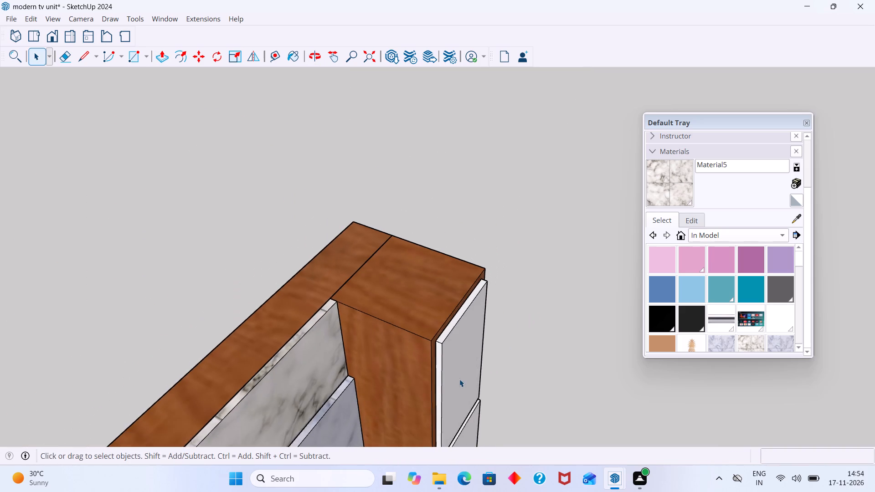
shift+middle_drag(445, 365, 395, 282)
scroll(412, 307, up, 5)
shift+middle_drag(412, 308, 378, 229)
scroll(359, 288, up, 10)
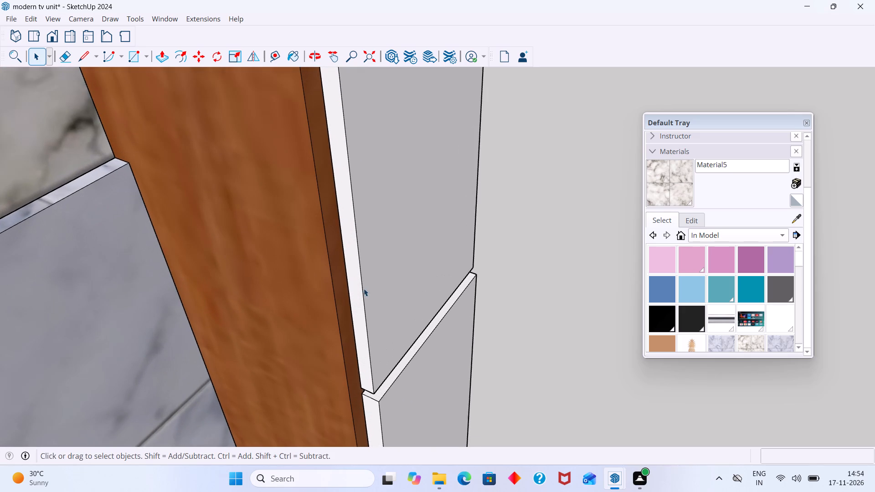
click(372, 279)
double_click(373, 279)
click(378, 287)
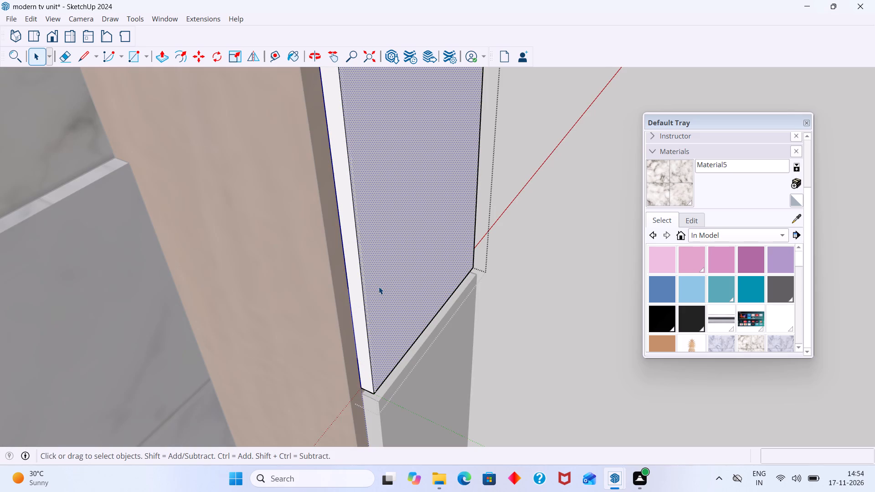
key(p)
click(379, 287)
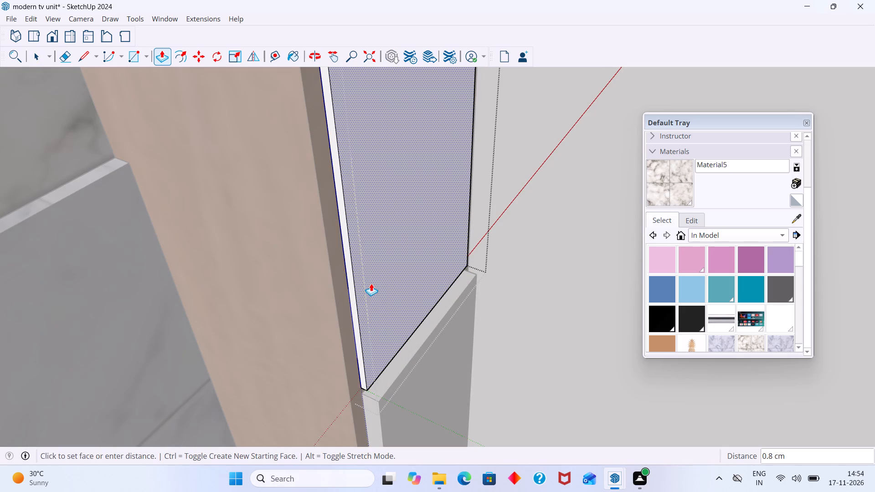
click(371, 283)
key(space)
click(542, 241)
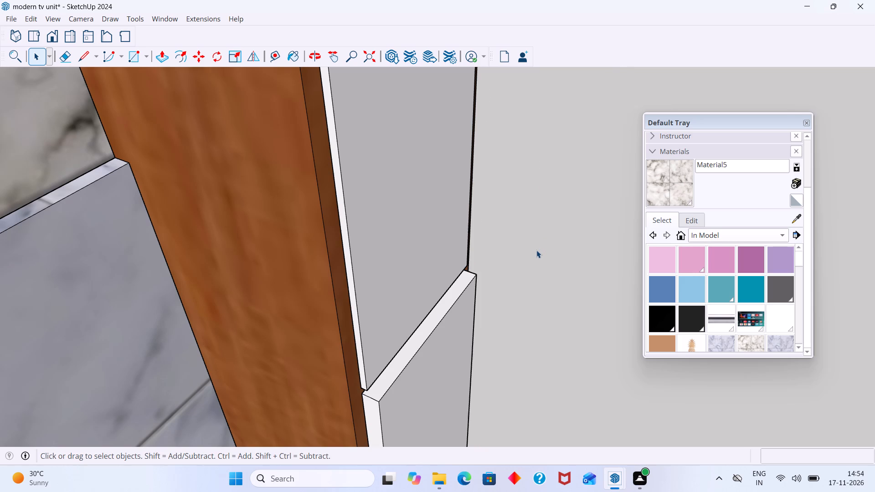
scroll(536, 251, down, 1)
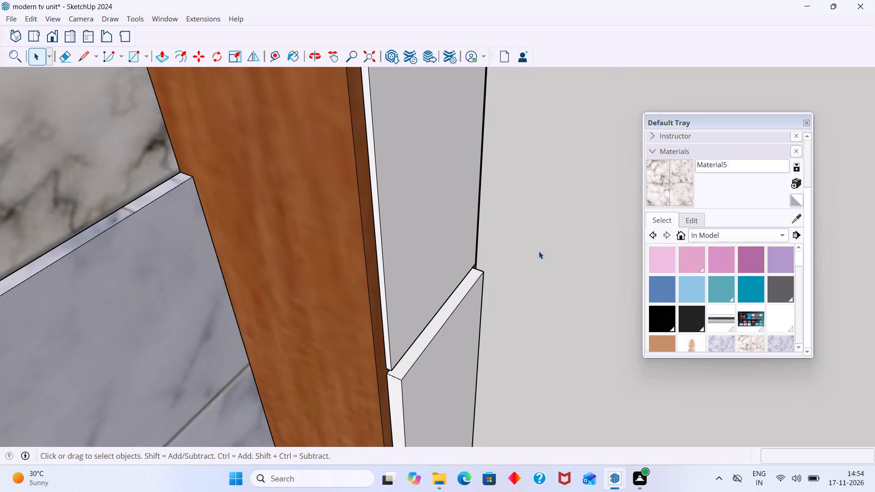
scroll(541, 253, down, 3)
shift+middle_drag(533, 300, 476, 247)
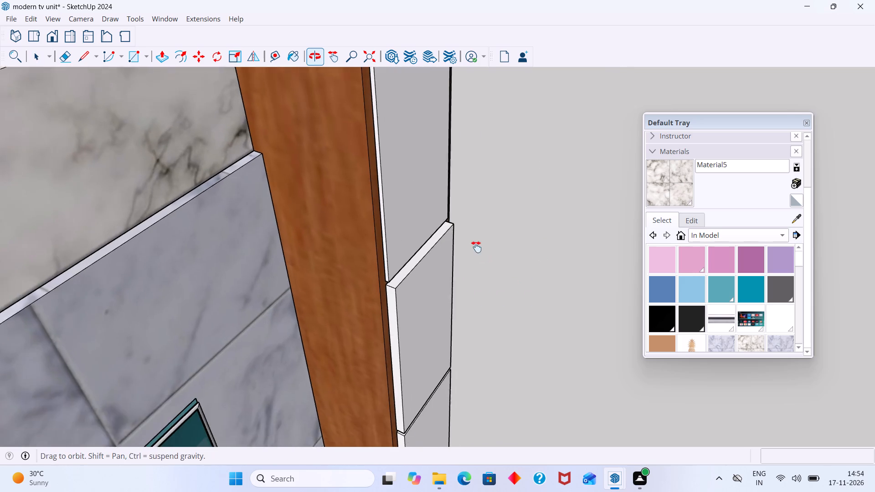
Open the second shutter's group and Push/Pull its front face inward by about 1.3 cm to thin the panel.
shift+middle_drag(476, 247, 473, 242)
scroll(390, 322, up, 7)
click(401, 316)
double_click(401, 316)
click(408, 316)
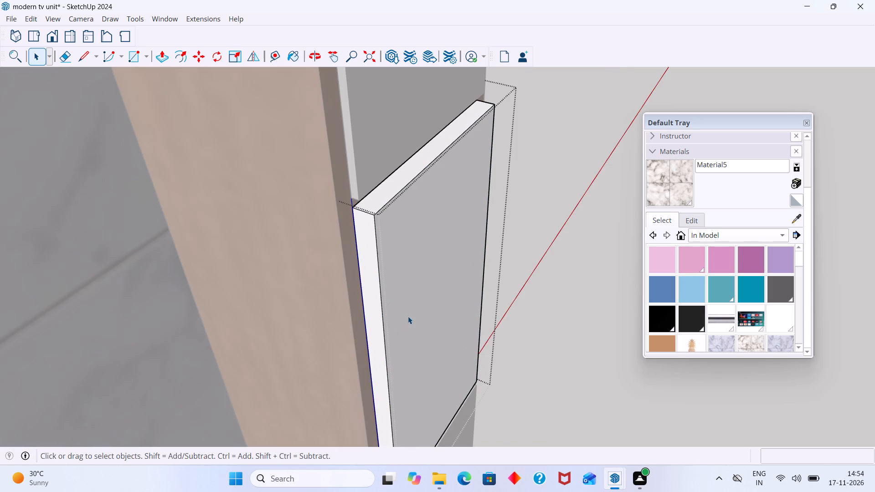
key(p)
click(408, 316)
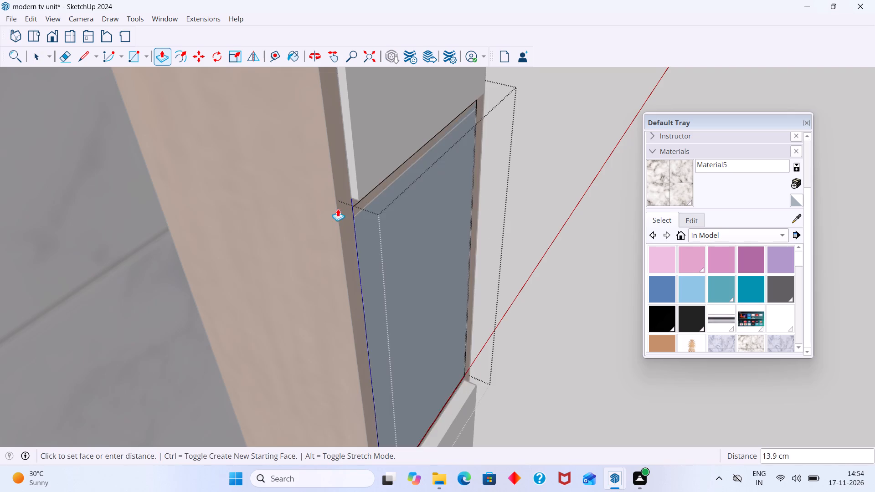
click(360, 199)
scroll(371, 231, down, 10)
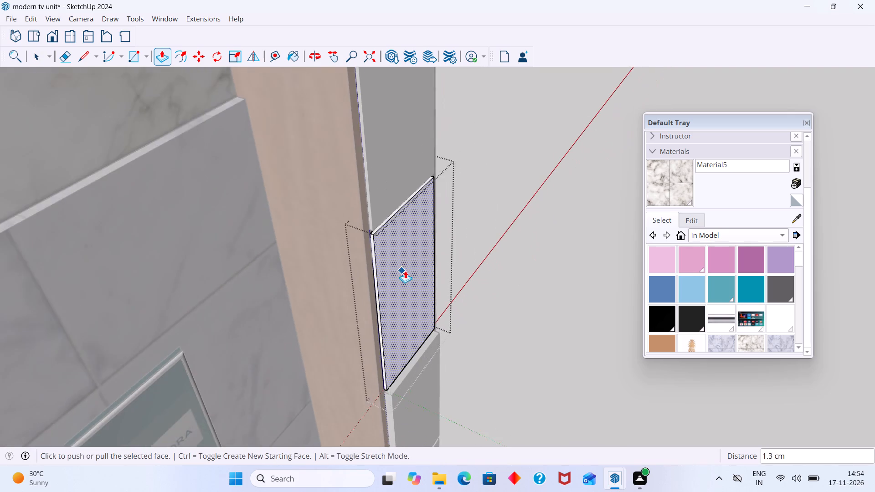
scroll(405, 271, down, 3)
key(space)
click(521, 286)
Open the third shutter's group and Push/Pull its front face inward by about 1.3 cm, aligned to the shutter above.
shift+middle_drag(427, 360, 416, 257)
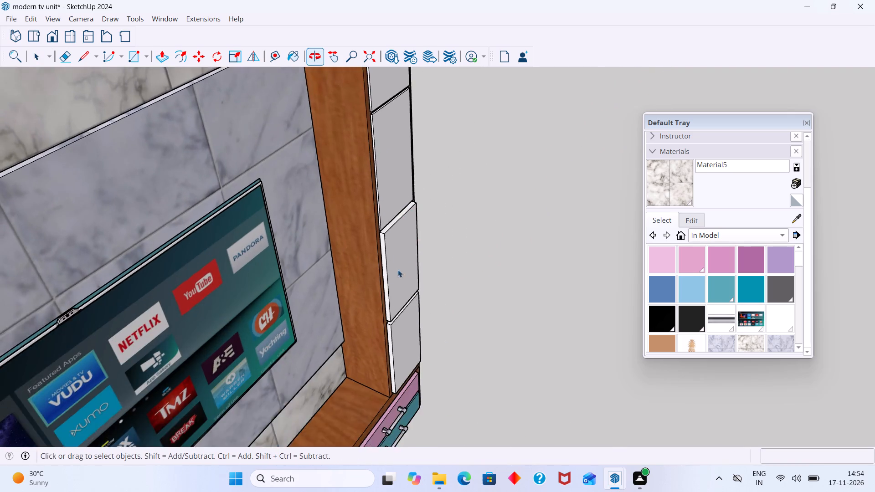
scroll(386, 274, up, 12)
double_click(380, 267)
click(383, 266)
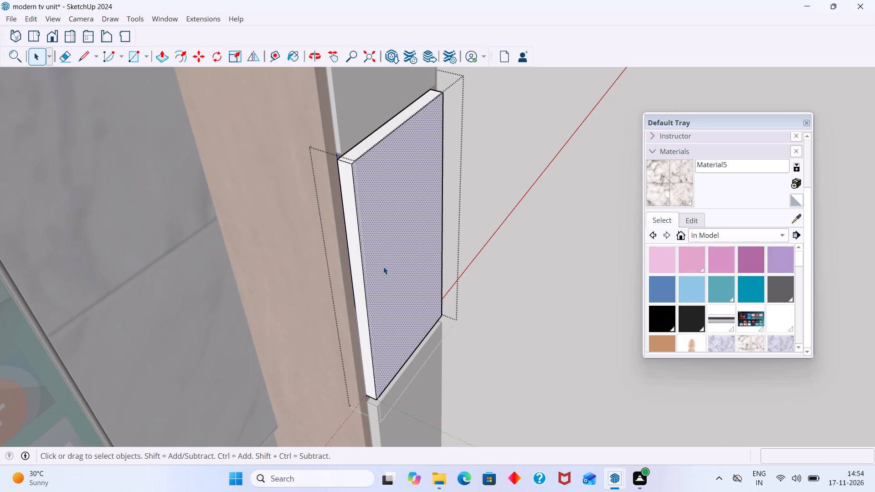
key(p)
click(383, 266)
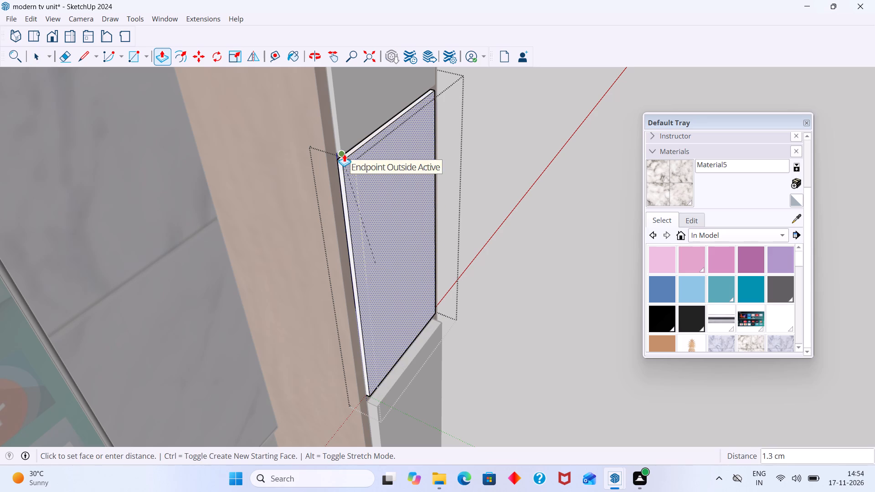
click(344, 154)
key(space)
click(516, 182)
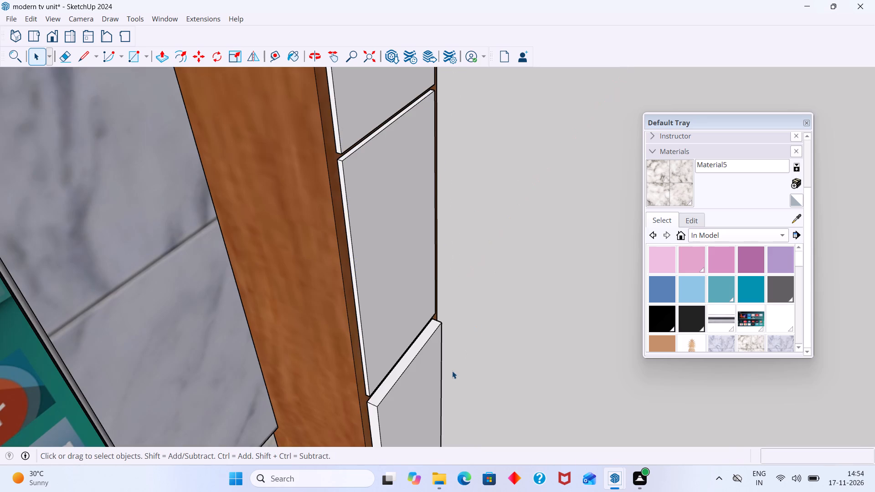
Open the lowest shutter's group and Push/Pull its front face inward by about 1.3 cm, aligned to the shutter above.
shift+middle_drag(453, 366, 463, 223)
scroll(403, 258, up, 5)
double_click(403, 258)
click(409, 266)
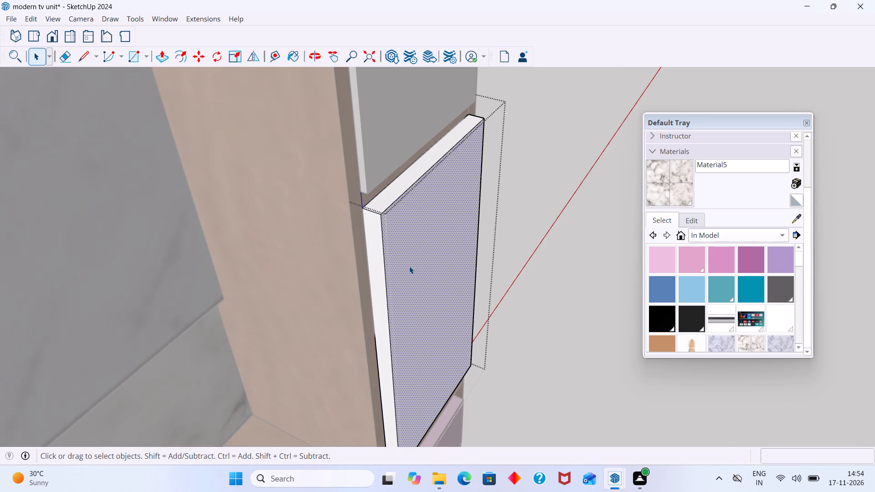
key(p)
click(409, 266)
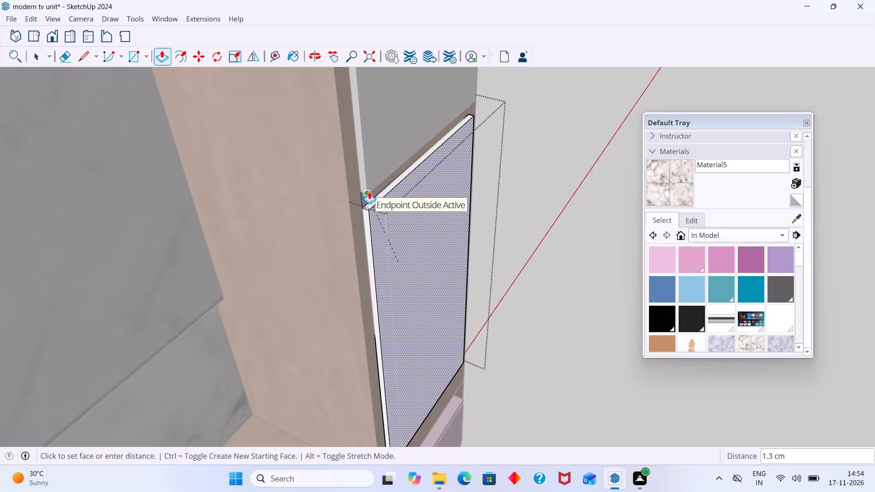
click(369, 191)
key(space)
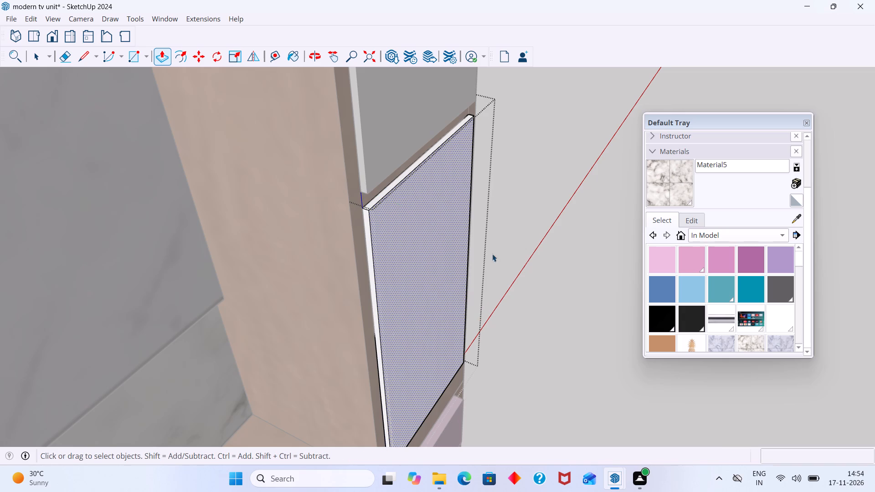
click(494, 198)
Paint all four side-column shutters with Translucent Glass Blue from the Glass and Mirrors material collection.
scroll(503, 206, down, 12)
middle_drag(463, 287, 425, 295)
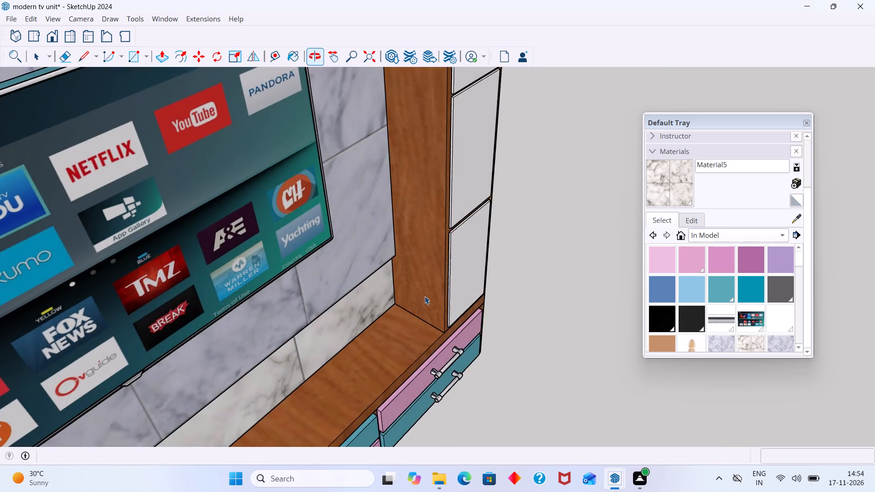
scroll(442, 303, up, 19)
scroll(463, 308, down, 20)
scroll(463, 308, down, 10)
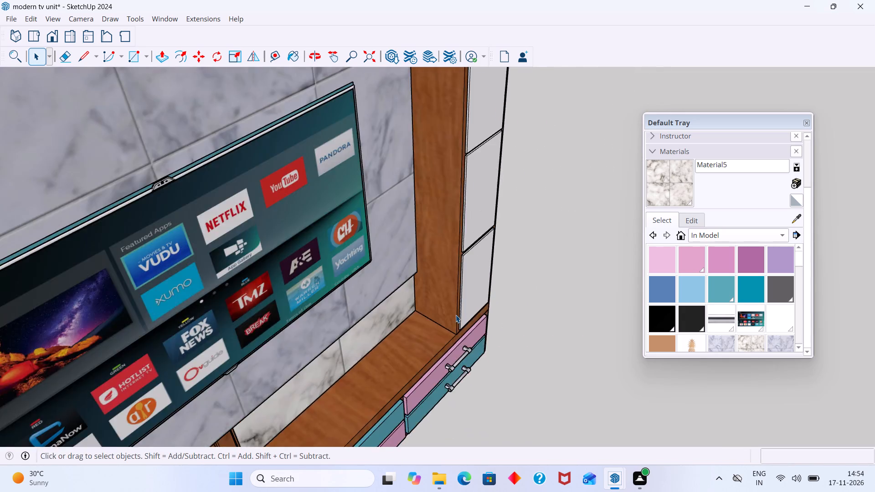
scroll(456, 315, down, 9)
scroll(482, 229, up, 9)
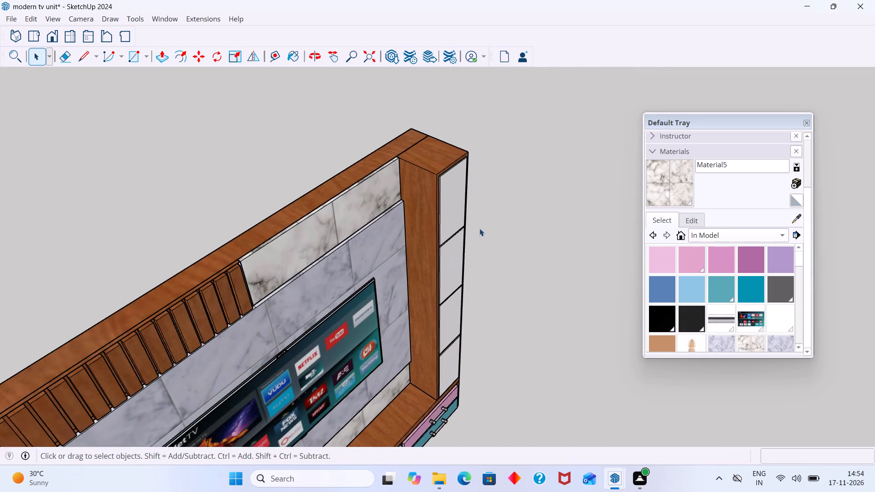
middle_drag(479, 228, 340, 261)
middle_drag(375, 251, 240, 258)
scroll(327, 205, up, 4)
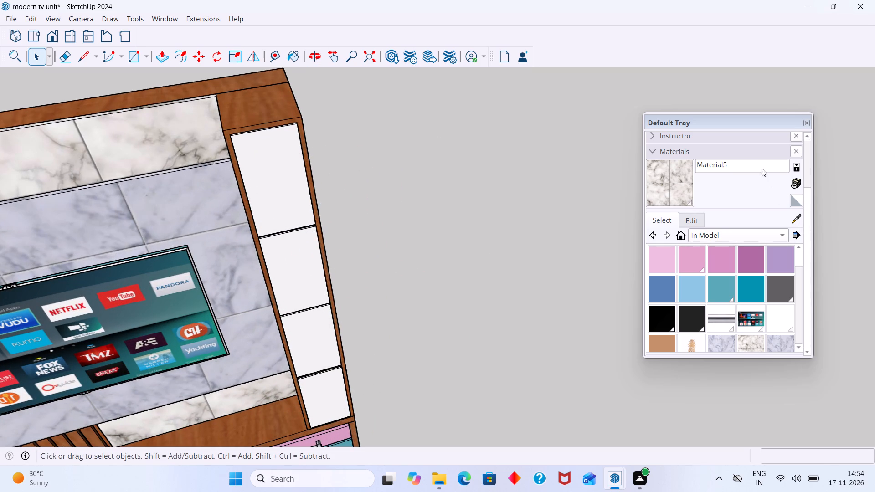
click(781, 237)
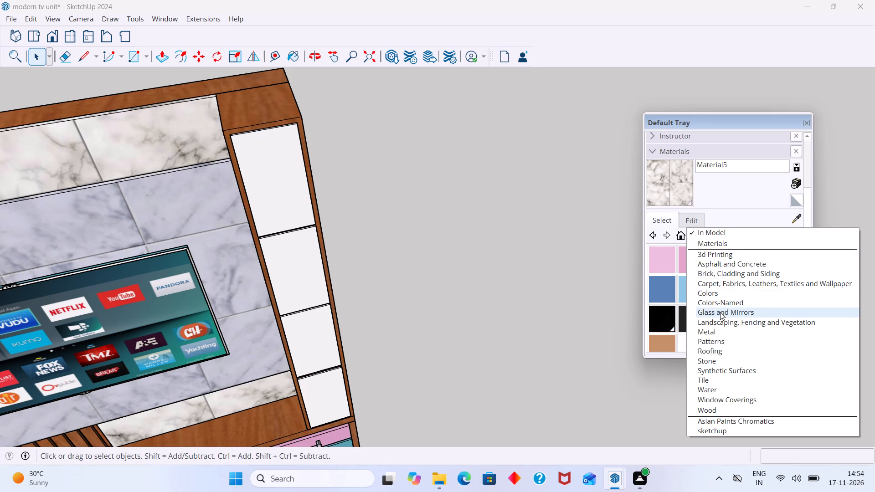
click(711, 315)
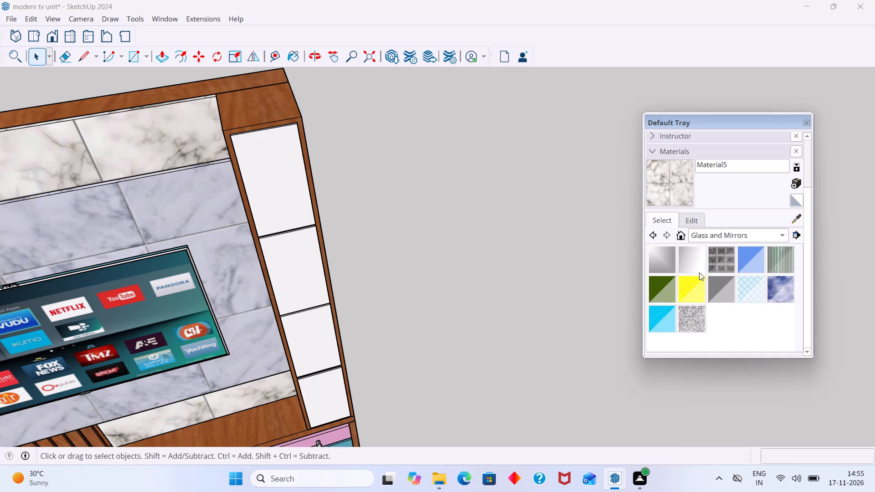
click(747, 263)
click(268, 215)
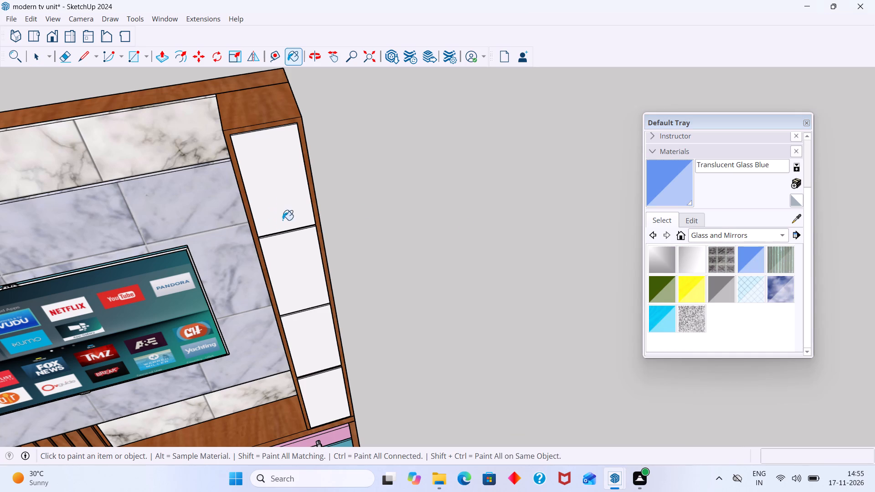
click(279, 206)
click(289, 244)
click(311, 321)
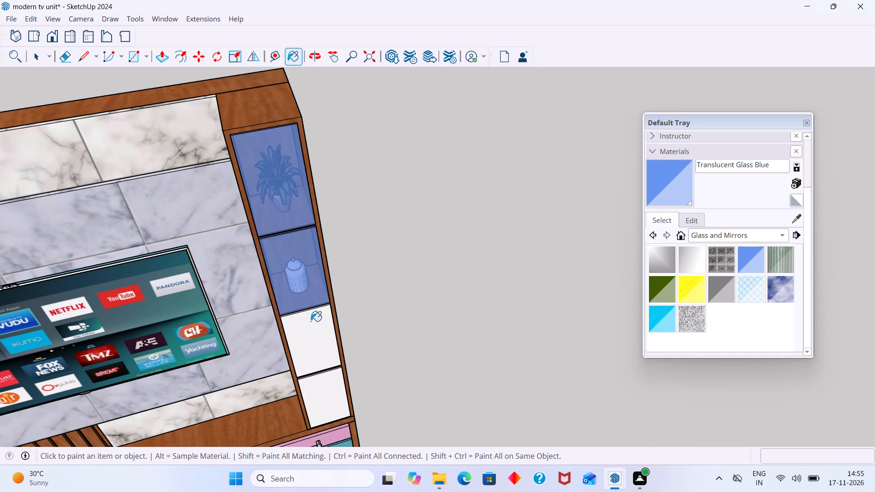
click(323, 382)
key(space)
click(368, 307)
Examine the whole TV unit, including the glass shutters and drawer cabinet, from several angles and distances.
scroll(363, 302, down, 3)
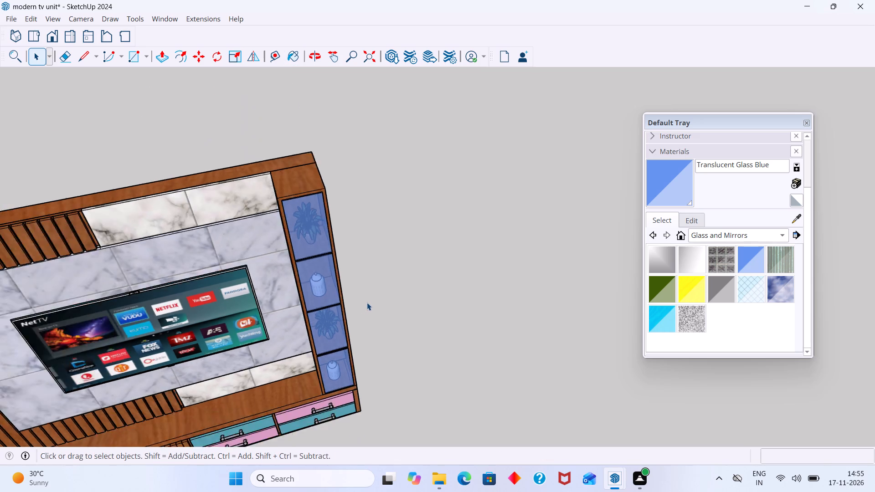
scroll(367, 302, down, 10)
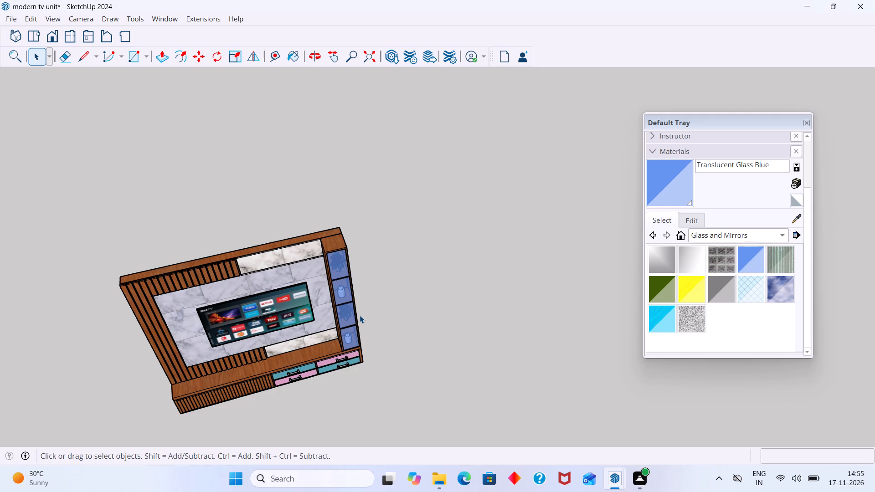
middle_drag(442, 329, 407, 276)
scroll(407, 286, down, 4)
middle_drag(411, 318, 358, 239)
scroll(319, 338, up, 9)
middle_drag(370, 384, 447, 370)
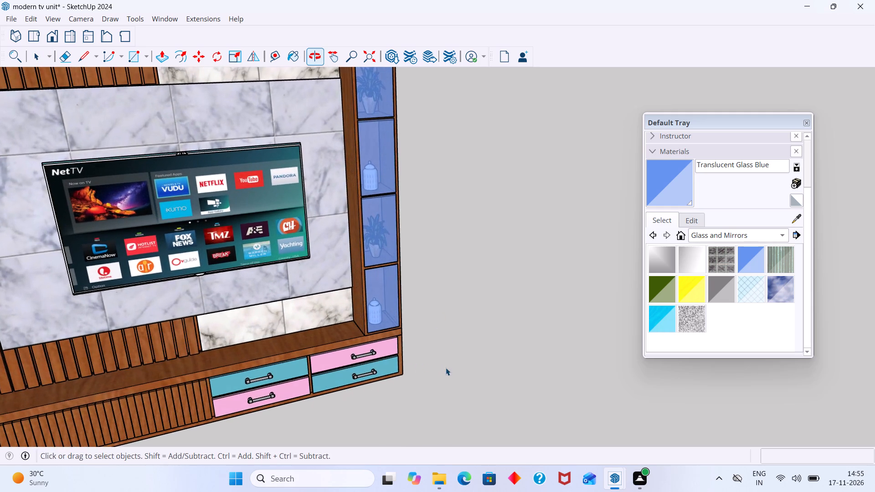
scroll(448, 365, down, 4)
scroll(455, 367, up, 1)
scroll(459, 370, down, 2)
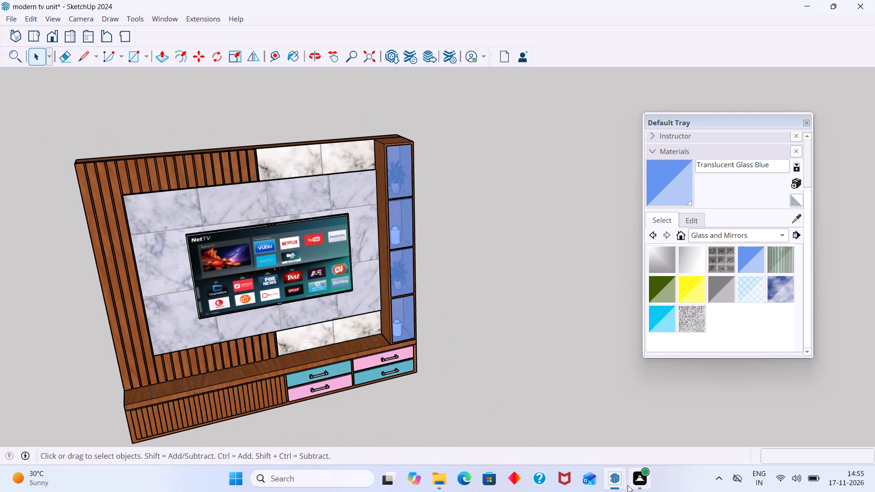
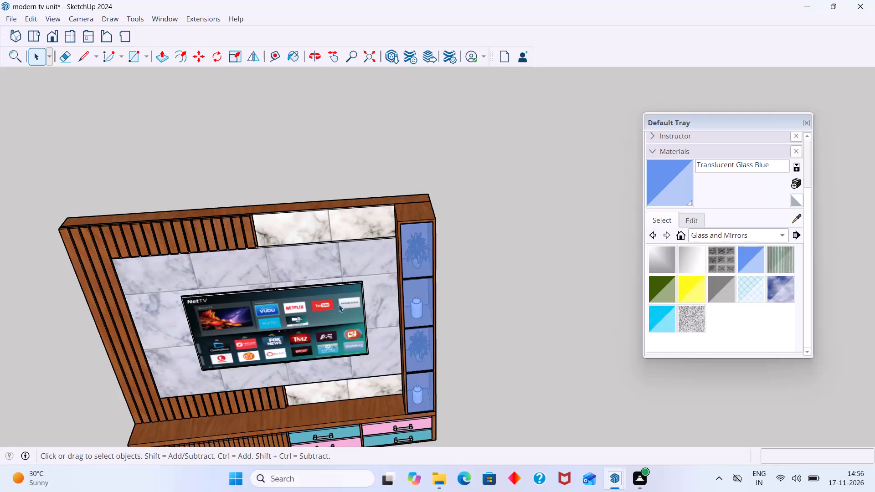
Examine the side column's top, its glass shutters and the whole TV unit from several angles and distances.
scroll(339, 304, down, 4)
scroll(453, 330, down, 4)
click(470, 321)
middle_drag(494, 327, 609, 293)
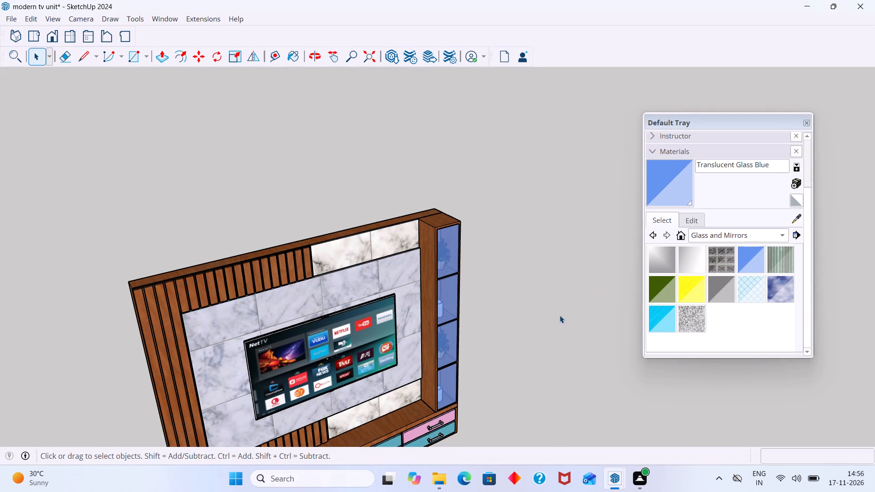
shift+middle_drag(548, 315, 458, 230)
scroll(374, 171, up, 11)
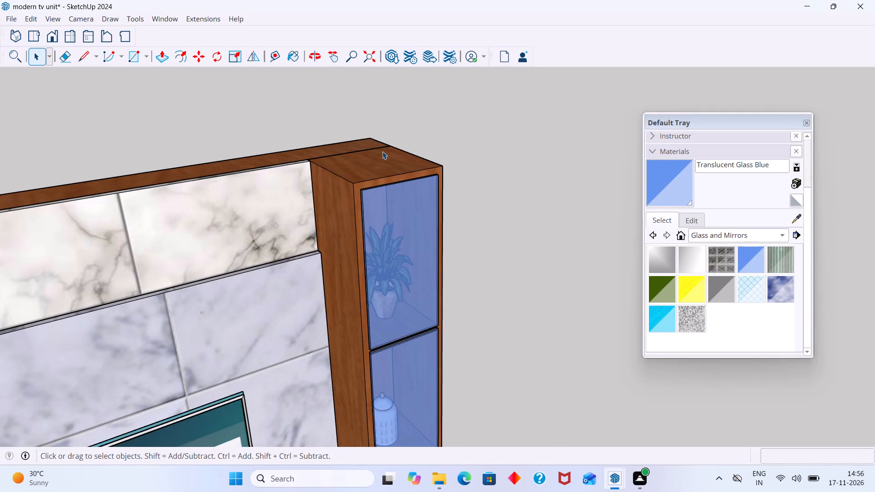
scroll(382, 151, up, 6)
middle_drag(389, 175, 355, 181)
scroll(361, 183, down, 13)
middle_drag(355, 197, 337, 201)
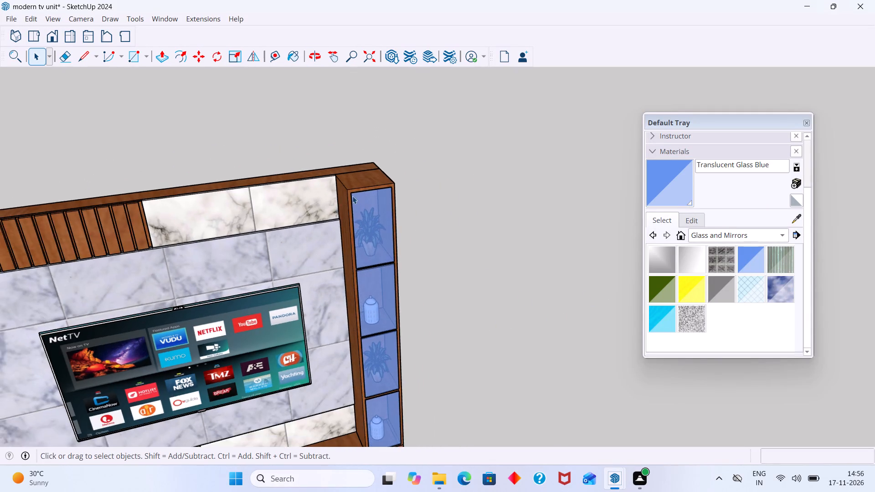
scroll(353, 195, up, 20)
scroll(353, 195, up, 17)
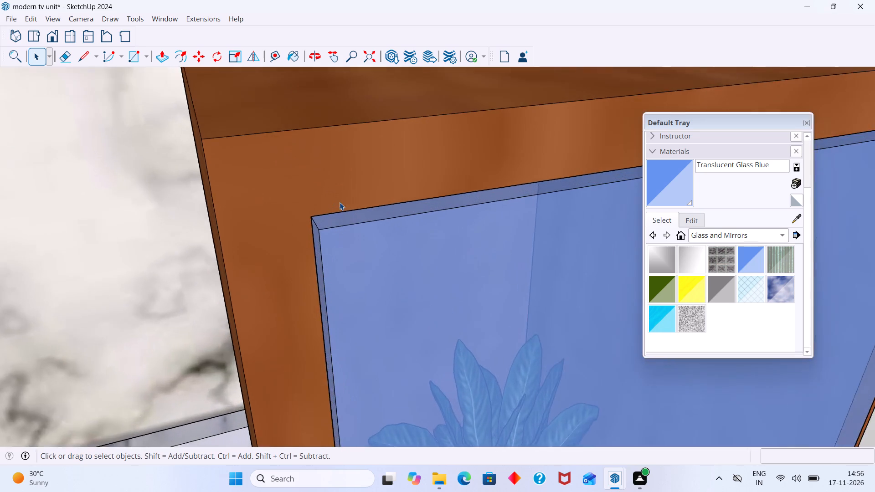
scroll(340, 202, down, 20)
scroll(340, 202, down, 20)
scroll(340, 202, down, 5)
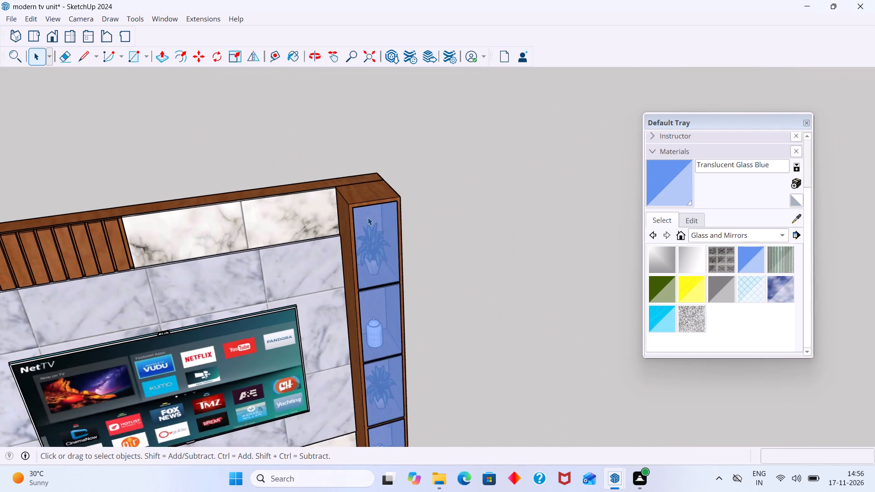
scroll(368, 217, down, 4)
scroll(422, 277, down, 2)
middle_drag(431, 297, 379, 231)
middle_drag(340, 361, 360, 290)
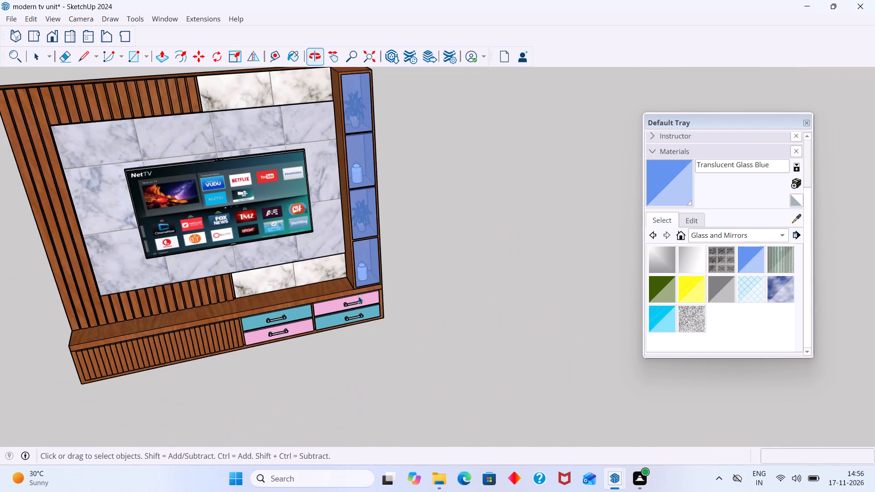
scroll(355, 302, up, 8)
middle_drag(371, 278, 429, 282)
scroll(420, 284, down, 16)
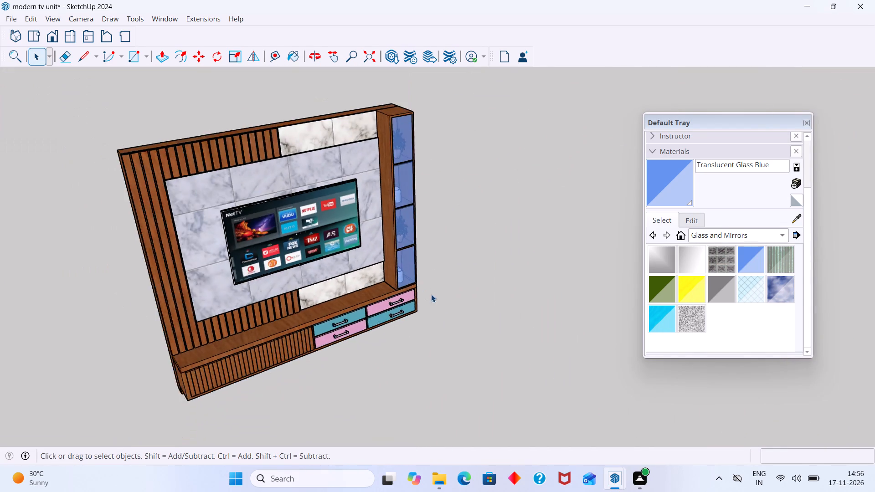
scroll(431, 294, down, 2)
middle_drag(405, 305, 555, 316)
middle_drag(377, 311, 260, 300)
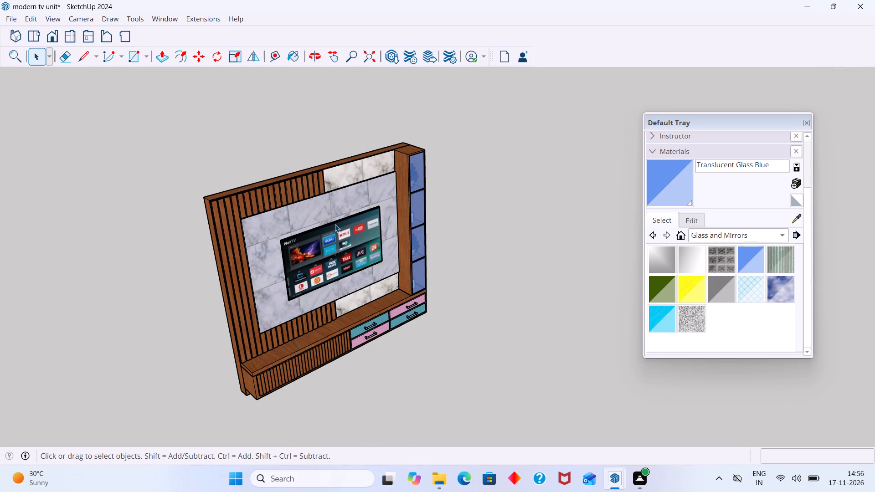
Examine the marble panels around the TV and where the upper fluted slats meet the white marble panel.
scroll(342, 207, up, 13)
middle_drag(290, 233, 214, 240)
shift+middle_drag(248, 226, 534, 226)
scroll(291, 235, up, 2)
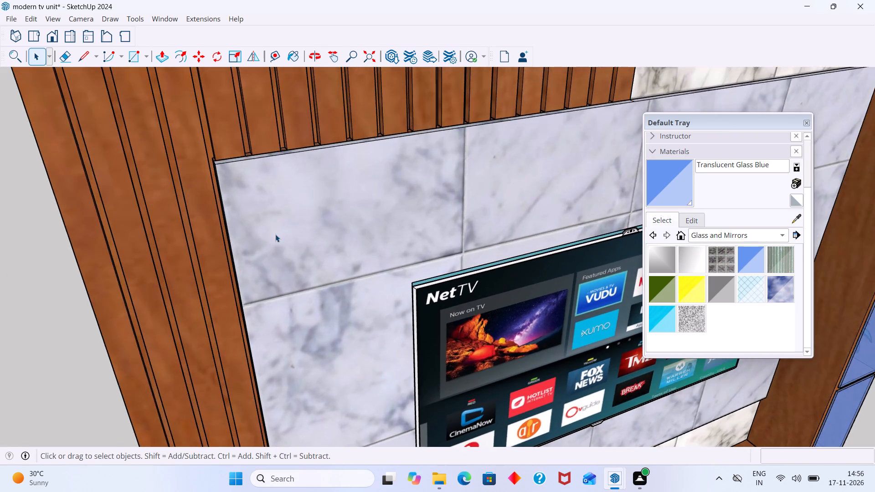
scroll(270, 233, down, 3)
middle_drag(270, 233, 343, 241)
scroll(379, 241, down, 3)
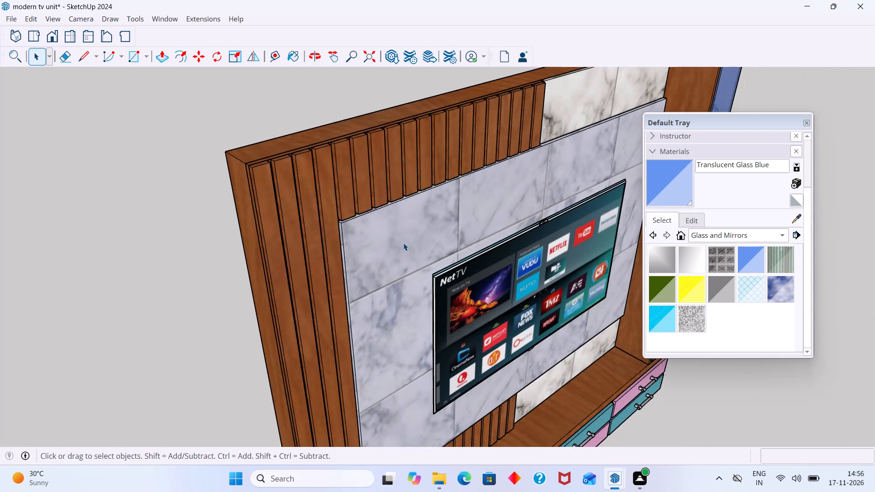
shift+middle_drag(403, 243, 284, 242)
middle_drag(373, 232, 288, 234)
scroll(355, 227, down, 6)
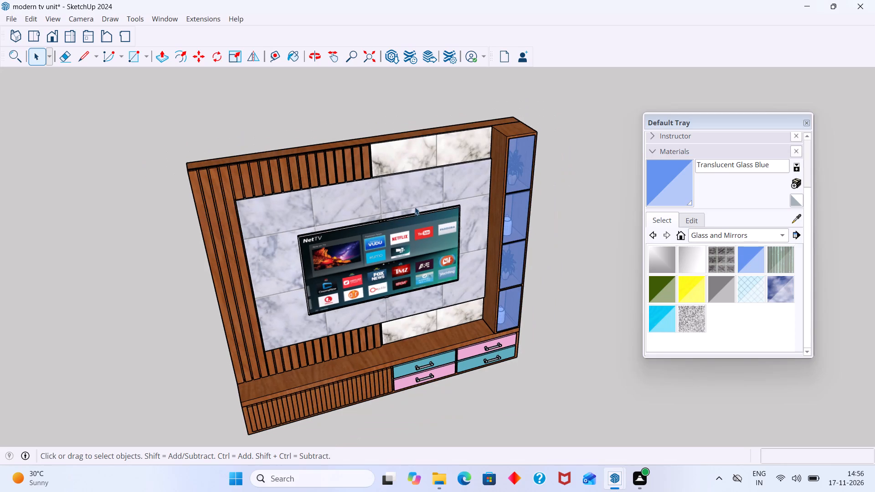
scroll(410, 198, up, 3)
scroll(406, 142, up, 14)
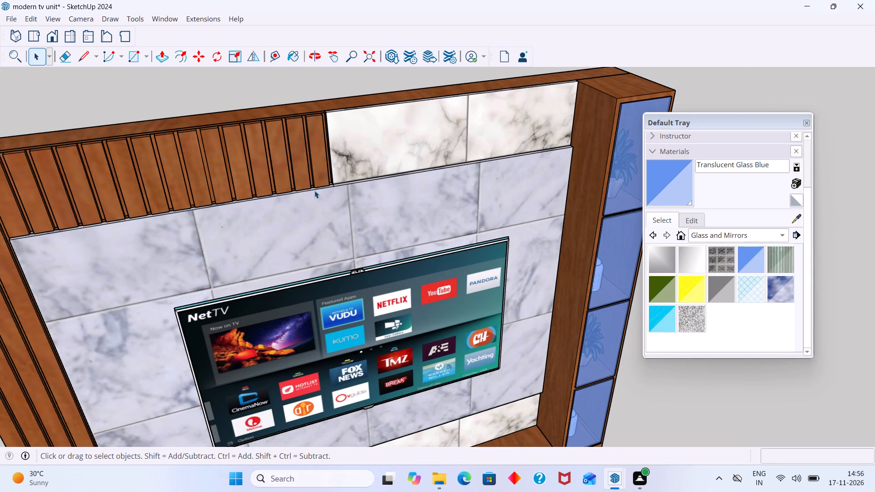
scroll(353, 176, up, 11)
middle_drag(315, 178, 451, 208)
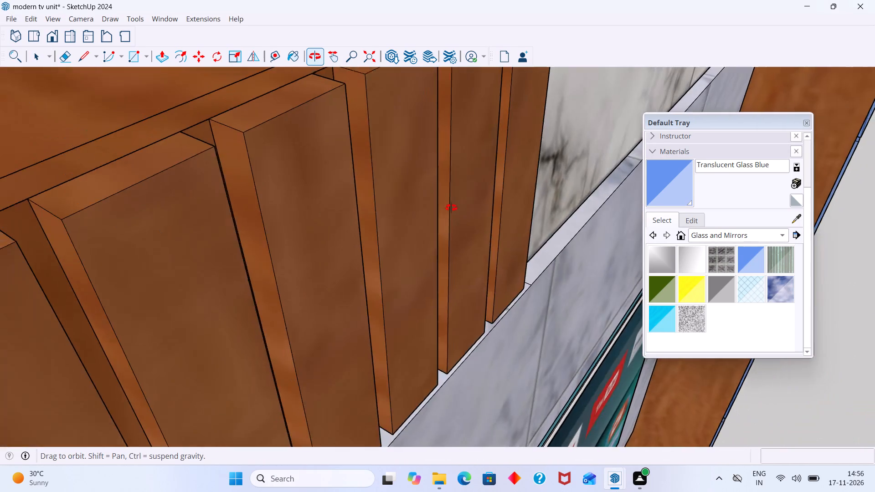
middle_drag(451, 208, 340, 202)
scroll(356, 212, down, 3)
shift+middle_drag(387, 240, 274, 254)
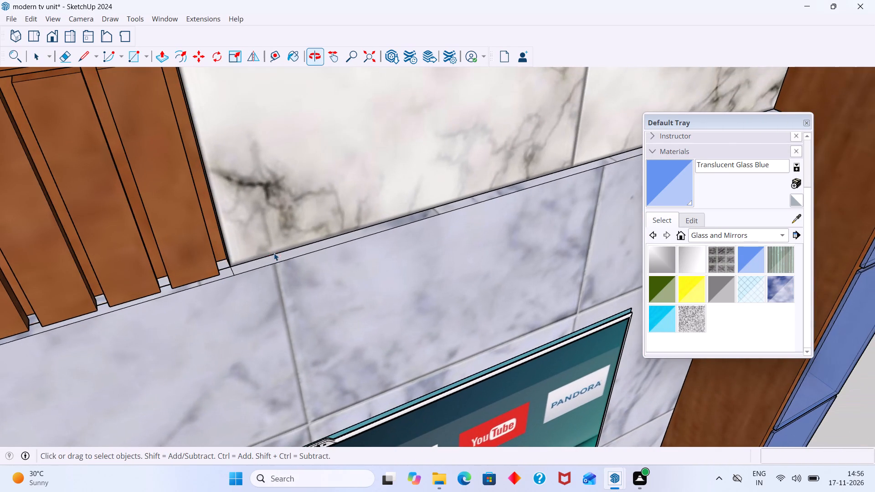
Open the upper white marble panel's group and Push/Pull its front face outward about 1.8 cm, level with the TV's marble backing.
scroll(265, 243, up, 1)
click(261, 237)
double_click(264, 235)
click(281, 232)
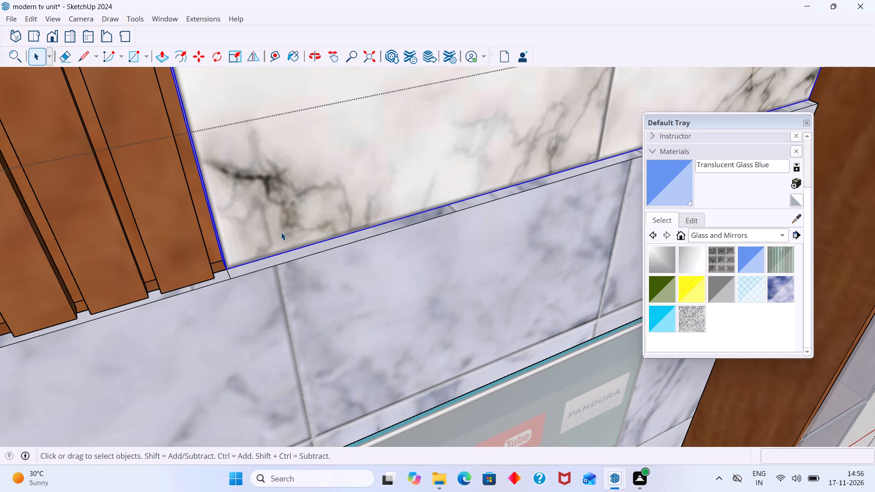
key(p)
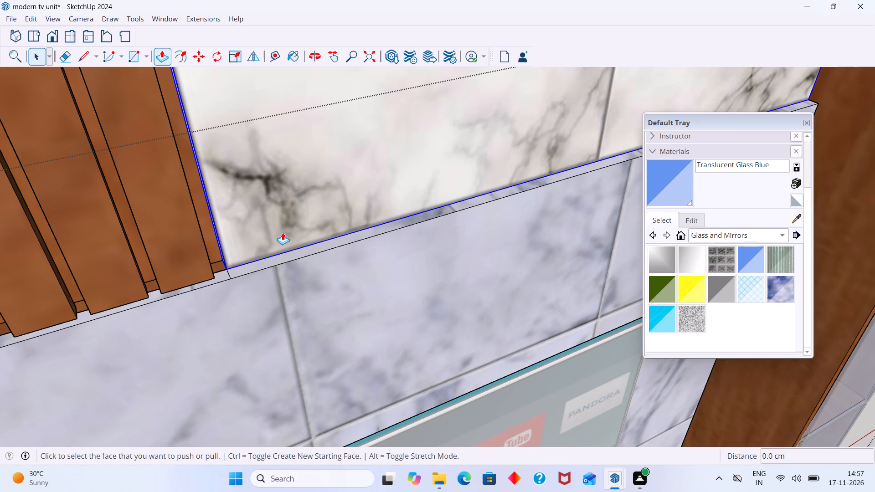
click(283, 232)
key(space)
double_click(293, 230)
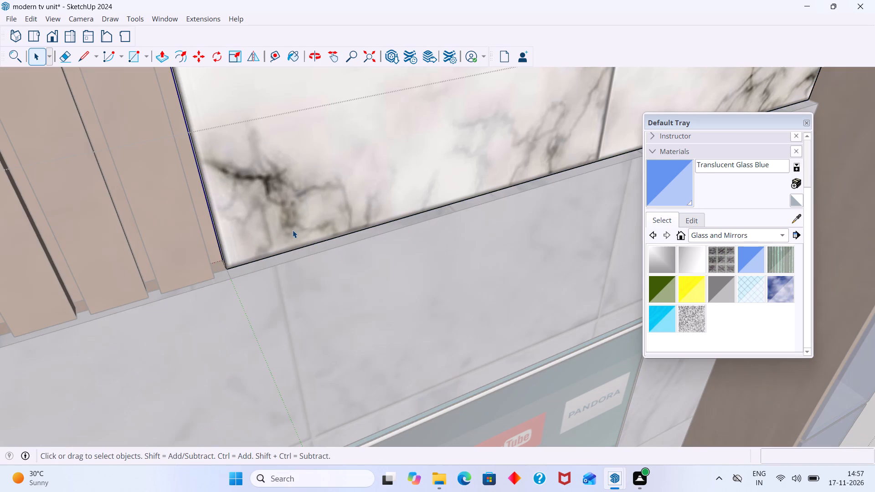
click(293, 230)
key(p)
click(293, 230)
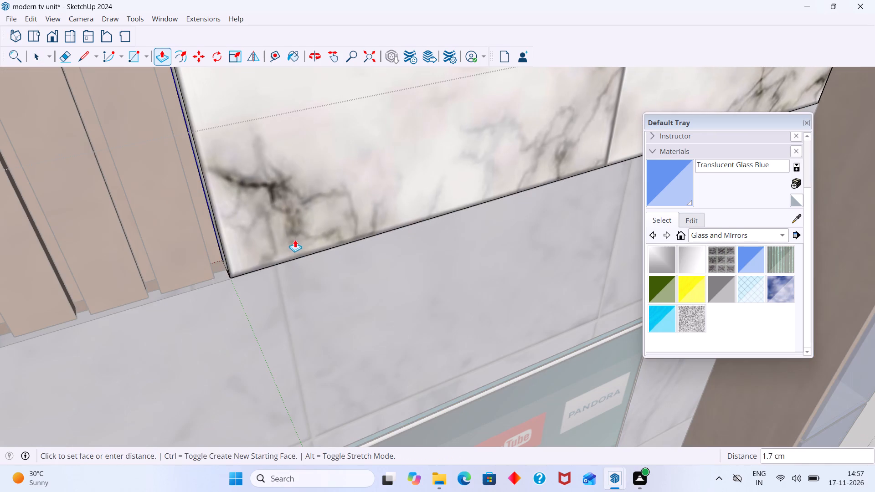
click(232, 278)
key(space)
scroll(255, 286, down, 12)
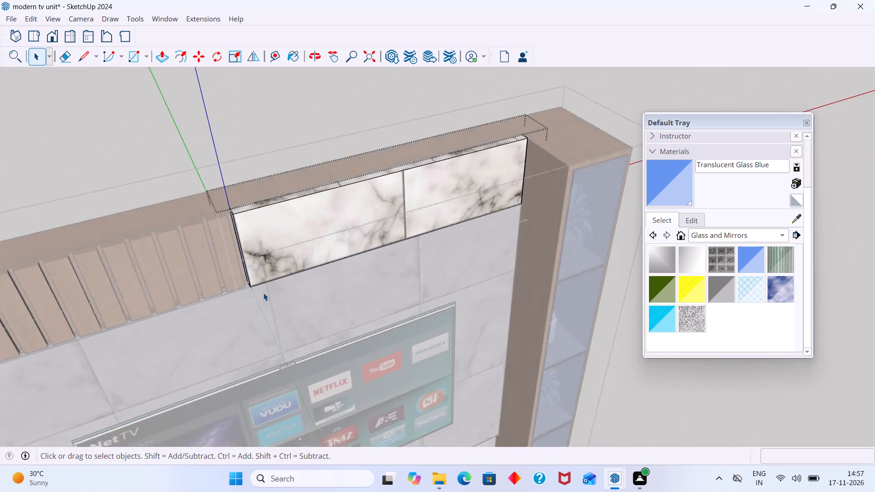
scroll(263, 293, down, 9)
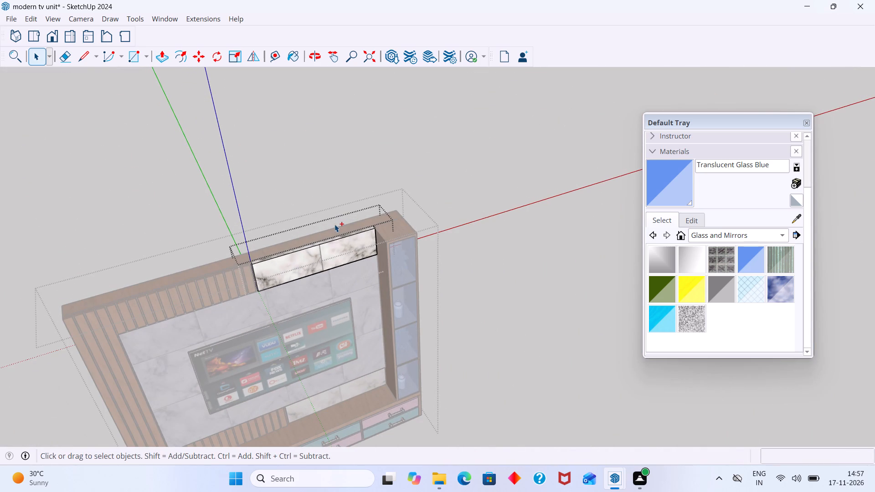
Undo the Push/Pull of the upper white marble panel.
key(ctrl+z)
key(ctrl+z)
Examine the joint between the upper fluted slats, the top frame and the white marble panel from several angles.
scroll(293, 284, up, 4)
scroll(288, 283, down, 1)
scroll(267, 283, up, 7)
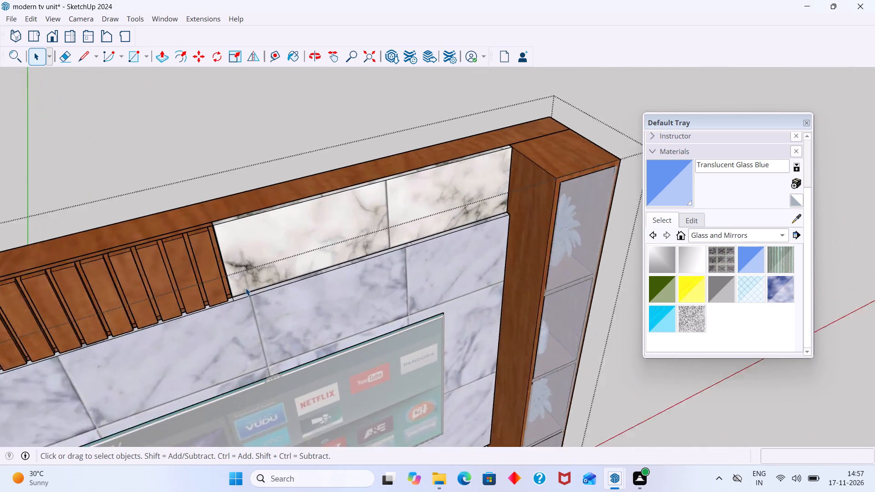
scroll(246, 288, up, 8)
middle_drag(237, 287, 389, 341)
scroll(441, 311, down, 8)
scroll(480, 316, up, 3)
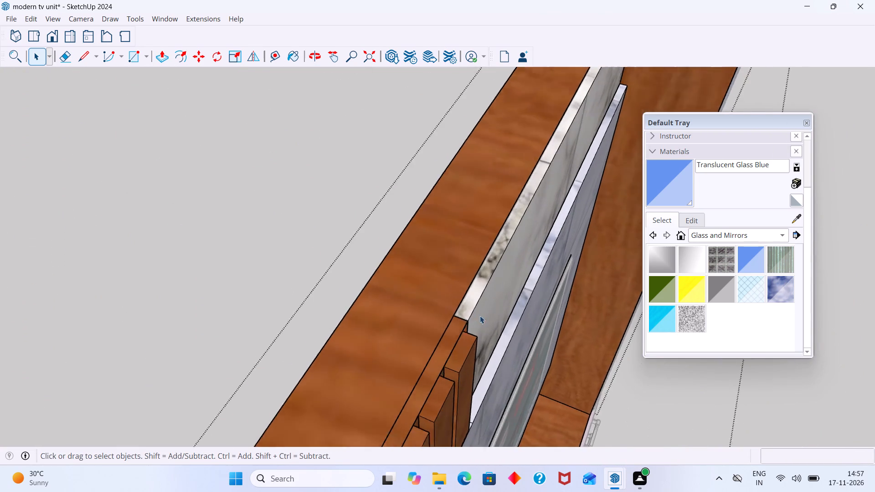
scroll(480, 316, up, 2)
scroll(480, 316, down, 1)
scroll(463, 330, up, 20)
scroll(463, 330, up, 4)
scroll(467, 303, down, 15)
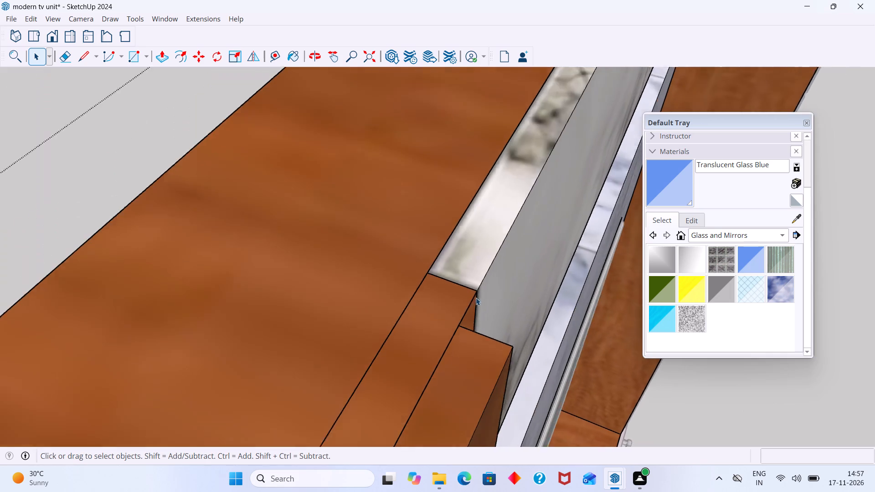
scroll(476, 297, down, 2)
middle_drag(477, 306, 360, 294)
scroll(509, 308, down, 9)
middle_drag(489, 311, 438, 280)
scroll(437, 281, up, 7)
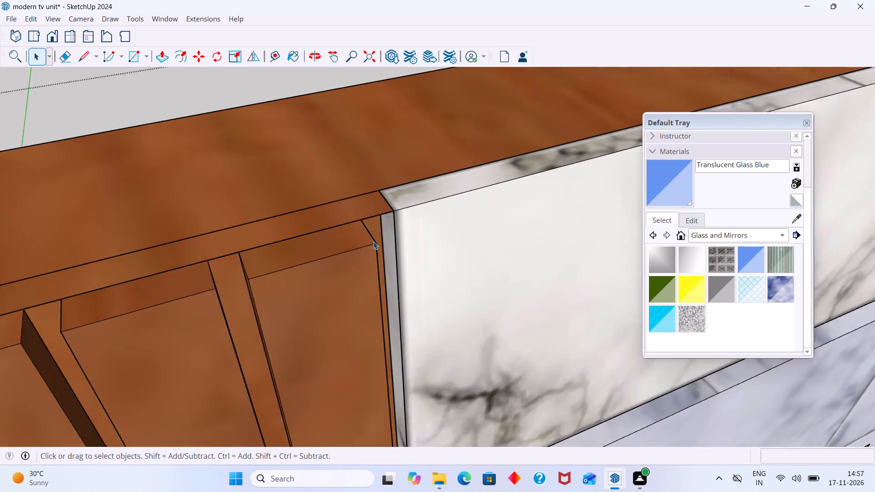
scroll(373, 241, up, 11)
middle_drag(359, 178, 311, 140)
scroll(338, 164, up, 2)
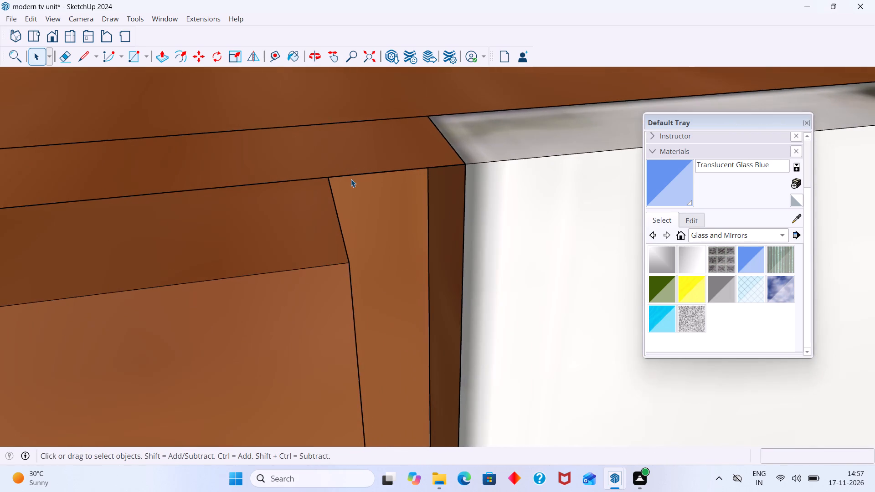
scroll(351, 179, up, 3)
scroll(364, 189, down, 11)
middle_drag(390, 261, 339, 250)
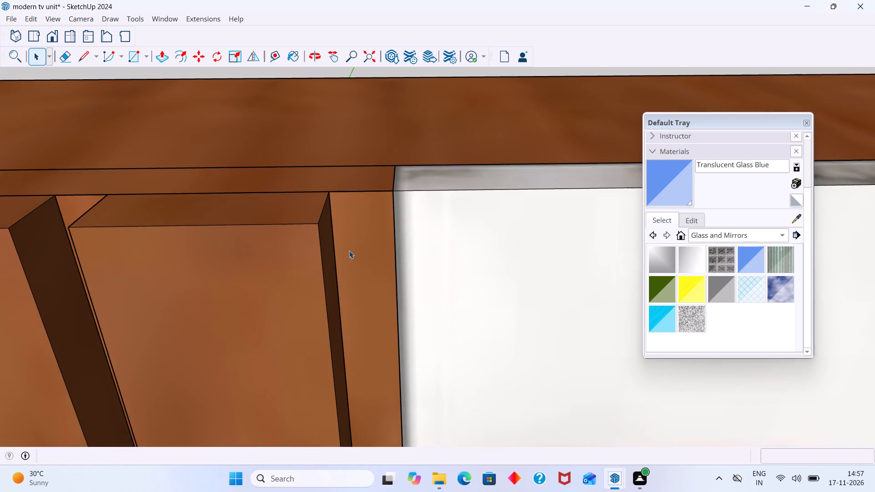
scroll(363, 250, down, 9)
scroll(259, 261, up, 3)
middle_drag(258, 261, 250, 260)
scroll(360, 245, down, 8)
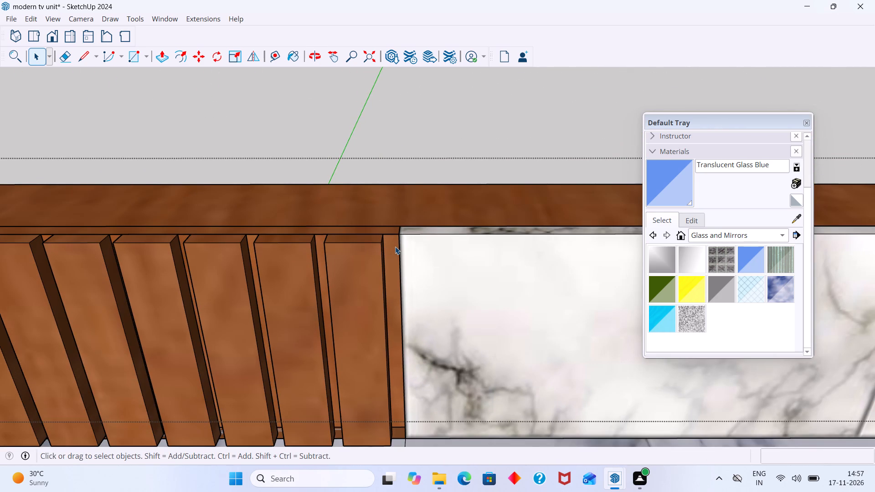
scroll(395, 246, down, 8)
middle_drag(401, 291, 328, 300)
scroll(396, 338, up, 2)
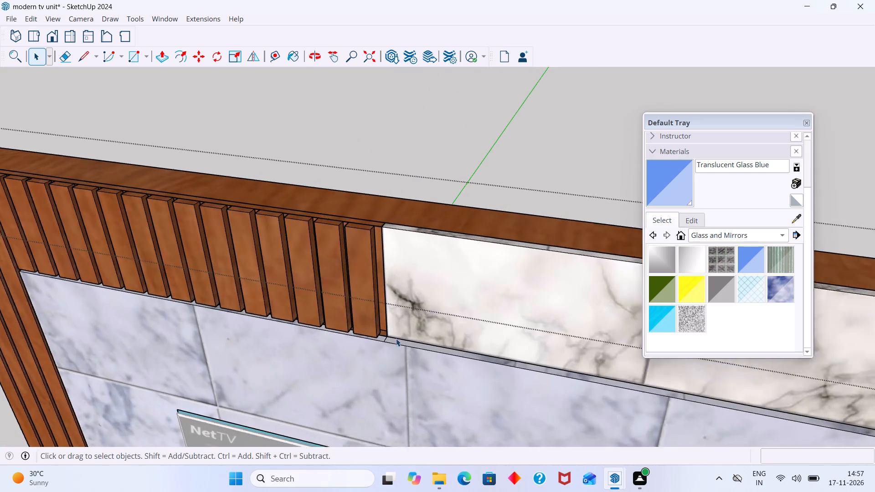
scroll(396, 338, up, 11)
Draw a 1.5 × 25 cm rectangle filling the gap between the last upper fluted slat and the white marble panel.
key(r)
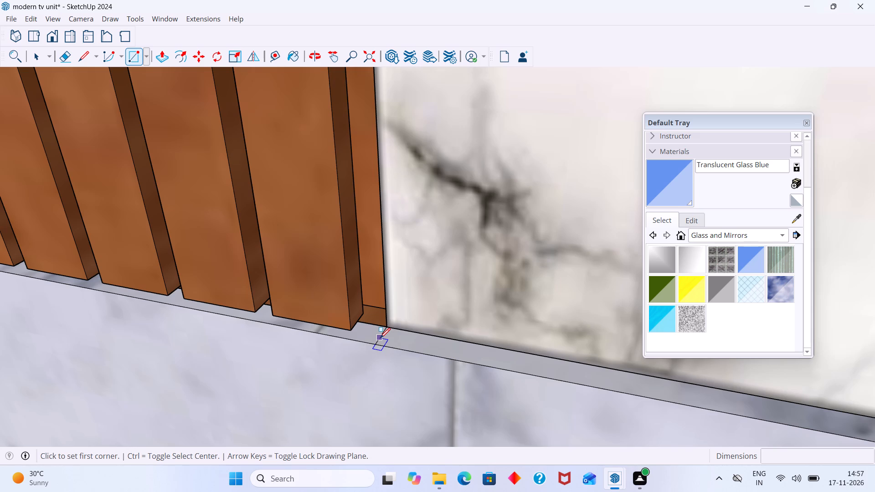
scroll(380, 338, down, 5)
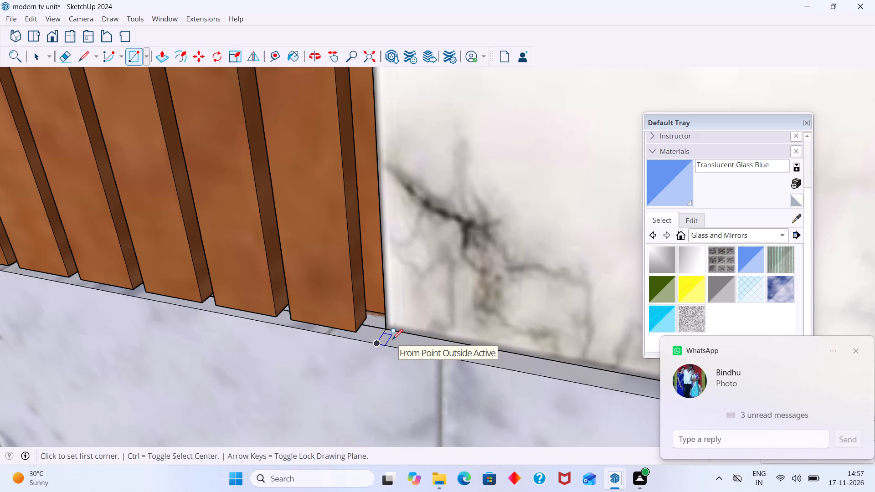
middle_drag(413, 326, 534, 351)
scroll(525, 350, down, 7)
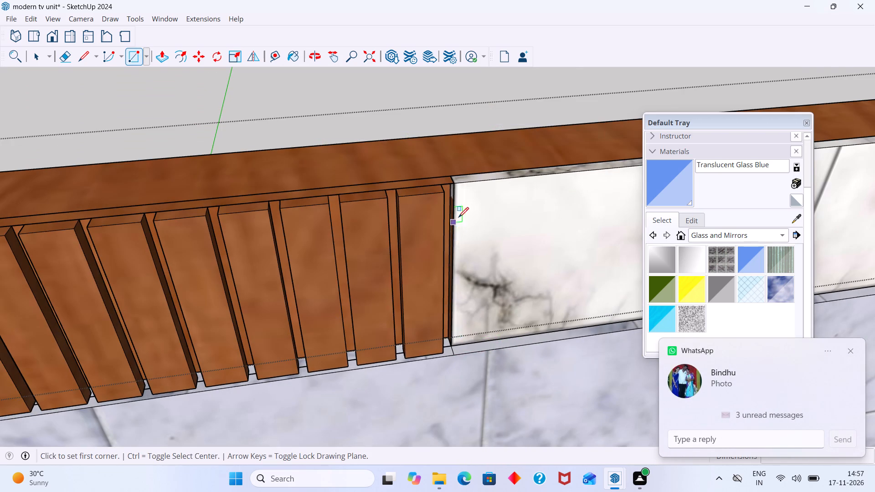
scroll(459, 210, up, 8)
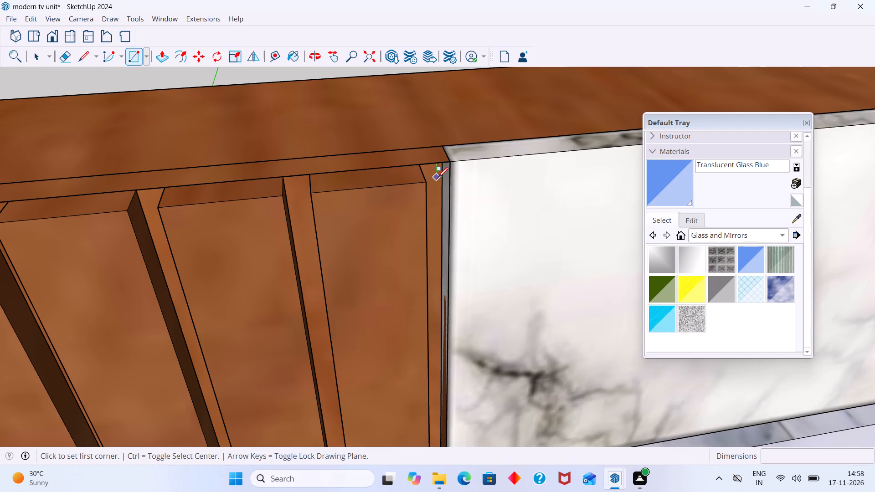
scroll(451, 180, down, 4)
middle_drag(427, 238, 273, 214)
scroll(459, 175, up, 3)
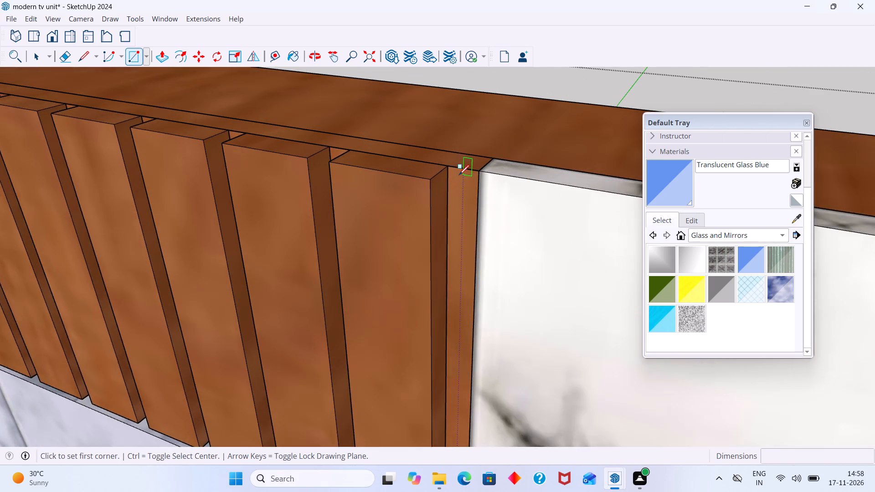
scroll(459, 175, up, 8)
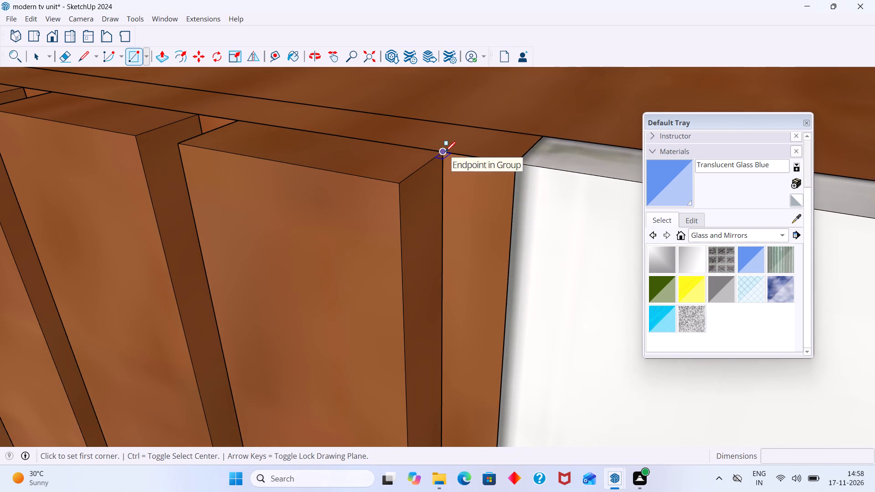
click(445, 151)
scroll(468, 236, down, 2)
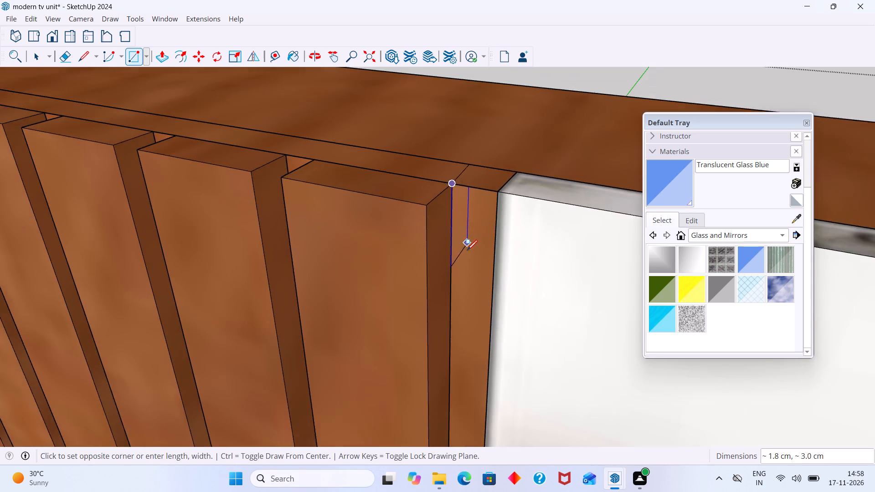
scroll(467, 250, down, 8)
middle_drag(473, 261, 489, 144)
scroll(485, 182, down, 7)
middle_drag(492, 246, 489, 187)
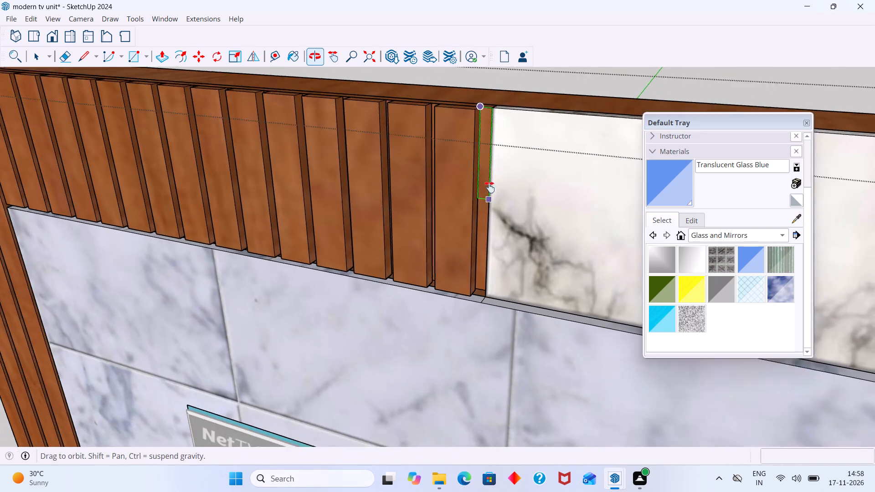
middle_drag(489, 187, 490, 175)
scroll(489, 275, up, 20)
scroll(489, 275, up, 3)
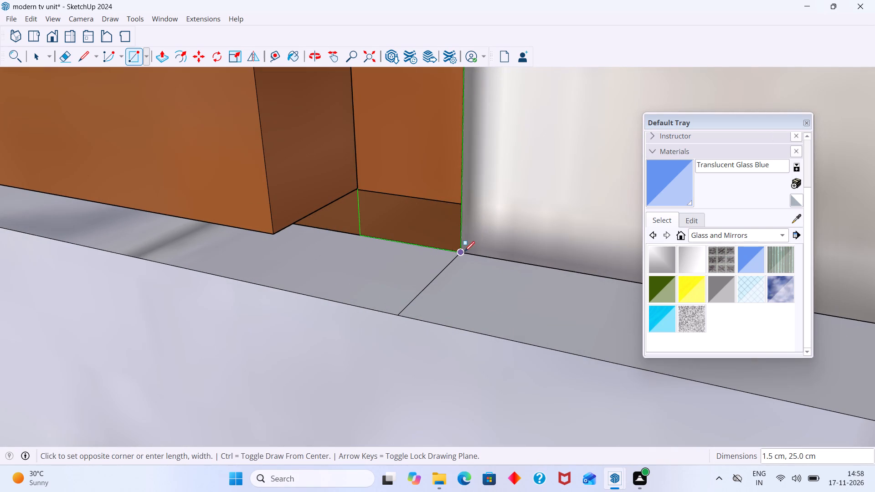
click(462, 248)
scroll(462, 248, down, 4)
middle_drag(457, 249, 536, 252)
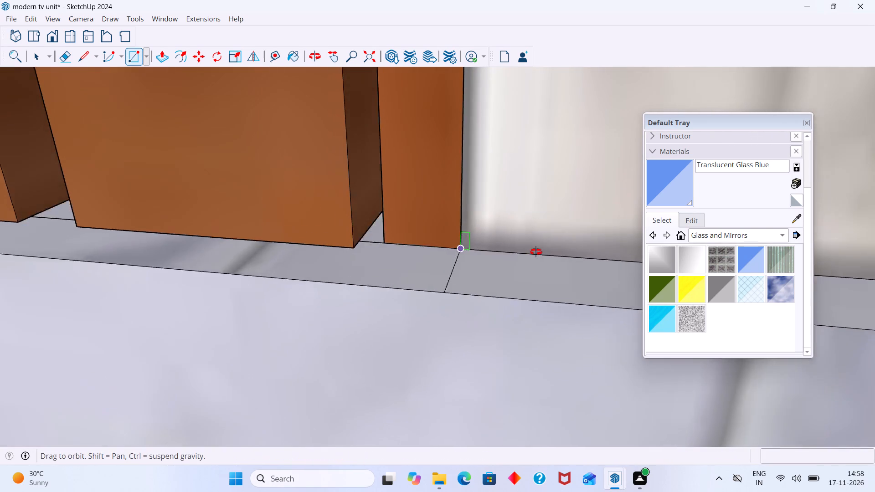
middle_drag(536, 252, 561, 254)
scroll(431, 250, up, 7)
middle_drag(357, 259, 366, 187)
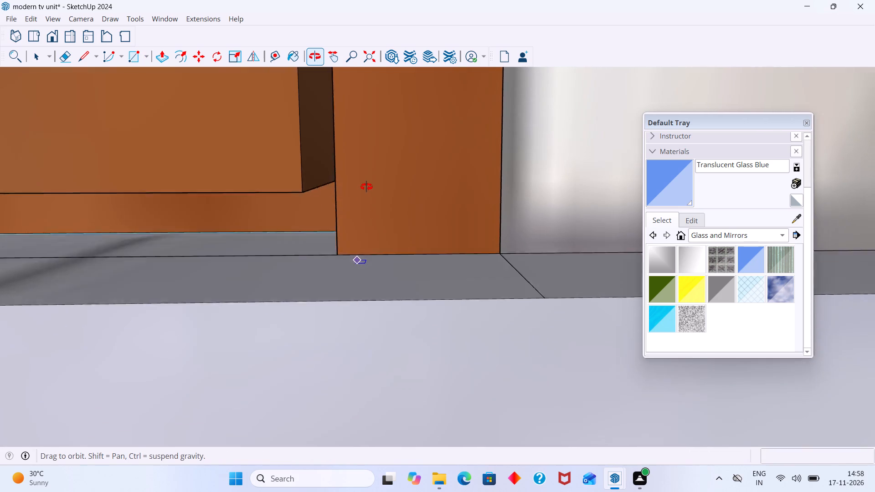
middle_drag(366, 187, 372, 163)
scroll(347, 215, down, 10)
key(space)
Examine the filled gap beside the white marble panel and the upper slats along the top frame from several angles.
scroll(325, 236, down, 3)
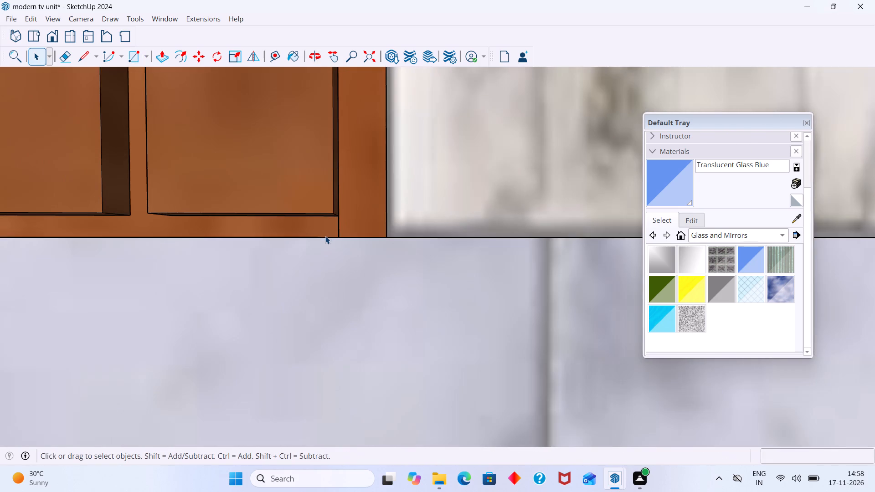
shift+middle_drag(326, 233, 365, 306)
scroll(370, 289, down, 4)
middle_drag(371, 310, 417, 330)
middle_drag(417, 331, 485, 336)
scroll(467, 332, down, 17)
middle_drag(427, 272, 426, 355)
scroll(388, 305, up, 2)
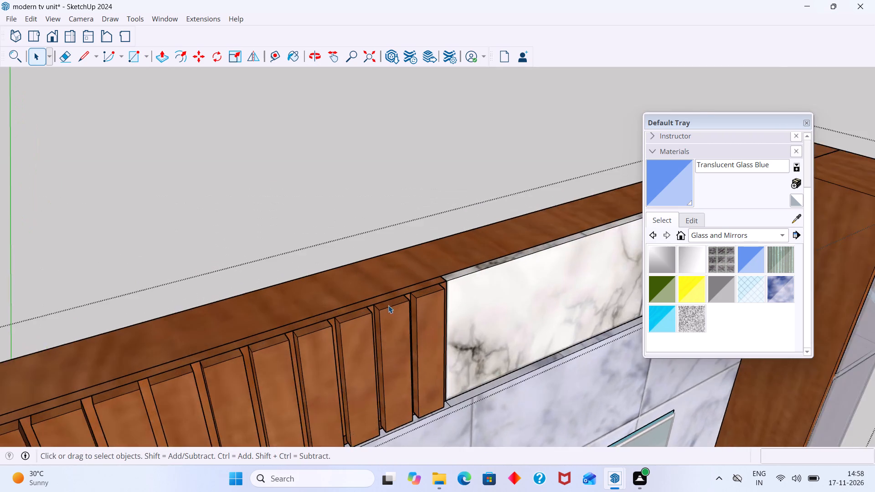
scroll(388, 305, up, 12)
middle_drag(418, 287, 328, 283)
scroll(418, 275, up, 9)
scroll(442, 273, down, 3)
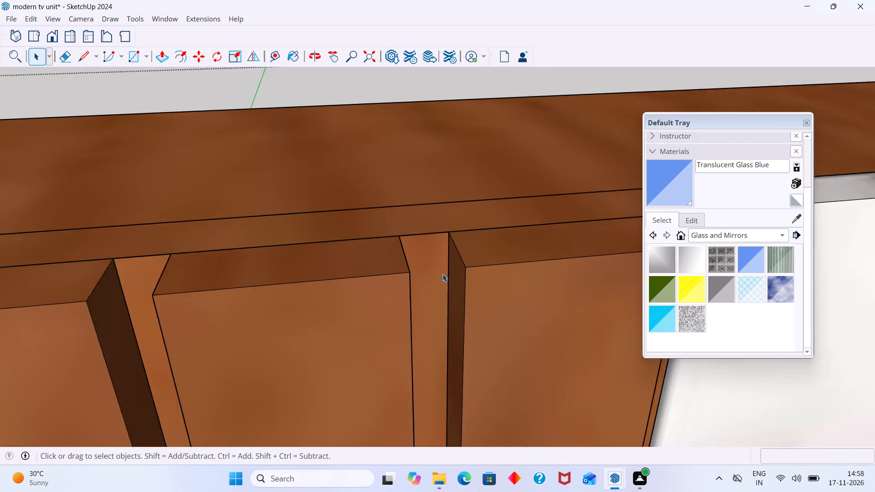
scroll(443, 274, down, 6)
scroll(533, 274, up, 5)
middle_drag(449, 247, 432, 245)
scroll(608, 258, down, 3)
middle_drag(604, 257, 535, 250)
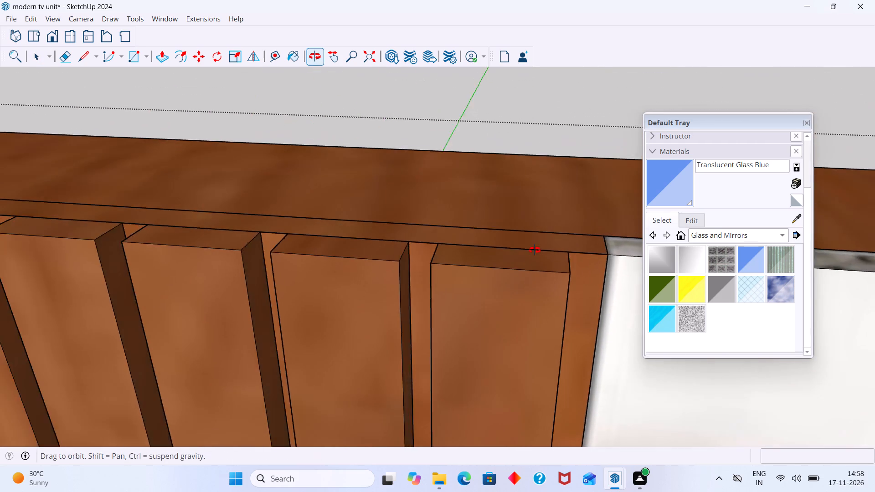
middle_drag(535, 250, 492, 248)
scroll(555, 269, down, 20)
scroll(555, 269, down, 1)
middle_drag(399, 387, 425, 345)
Examine where the upper slats' bottom edge meets the TV's marble backing at the slatted corner, and review the whole unit.
scroll(314, 355, up, 6)
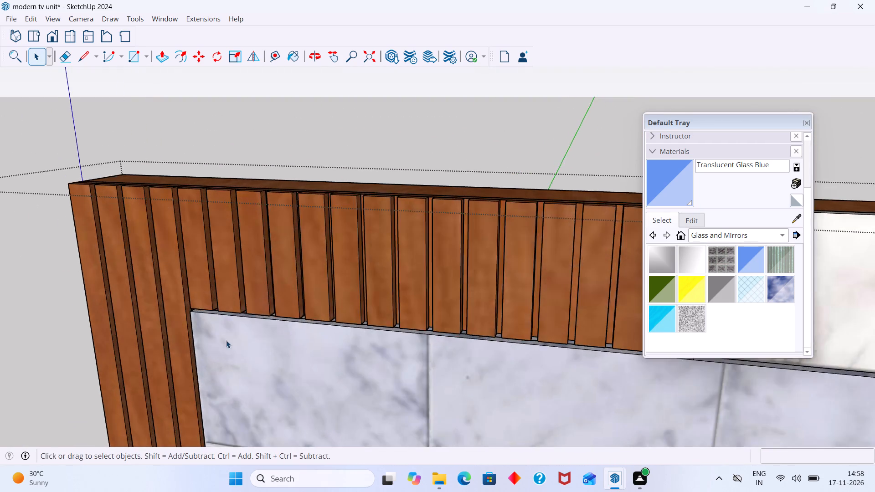
scroll(226, 340, up, 12)
middle_drag(191, 311, 232, 235)
scroll(170, 269, up, 7)
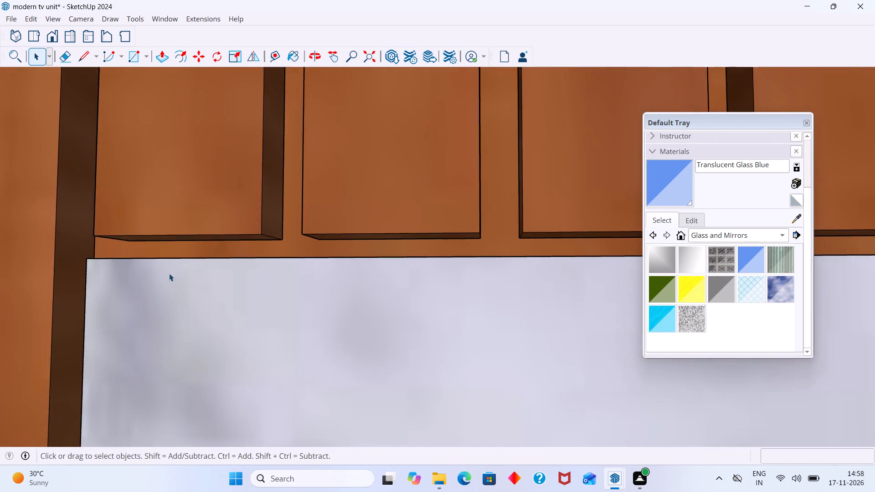
scroll(169, 273, up, 2)
middle_drag(183, 278, 510, 323)
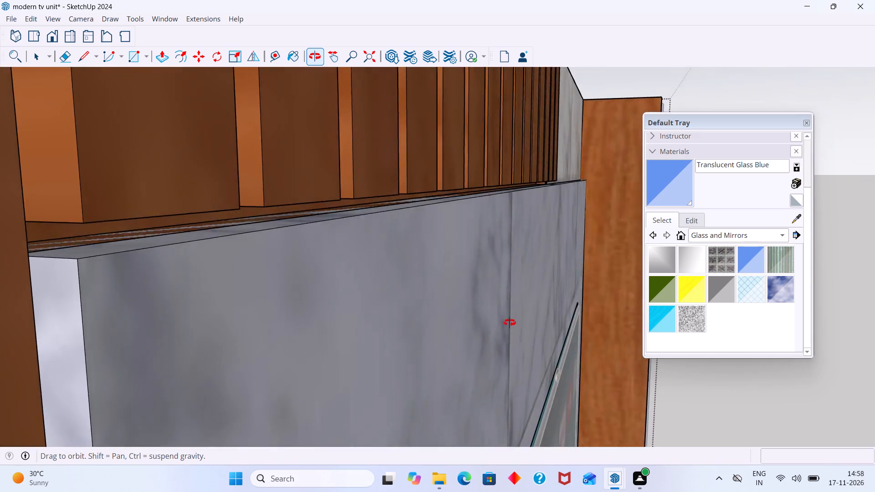
middle_drag(510, 323, 453, 317)
scroll(433, 314, down, 7)
scroll(286, 287, up, 12)
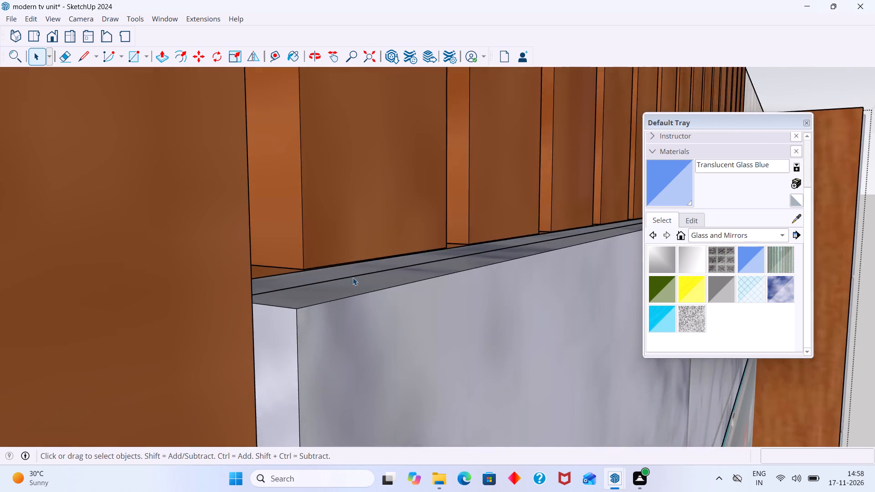
scroll(353, 277, up, 6)
middle_drag(363, 279, 267, 273)
scroll(278, 272, down, 20)
scroll(278, 272, down, 14)
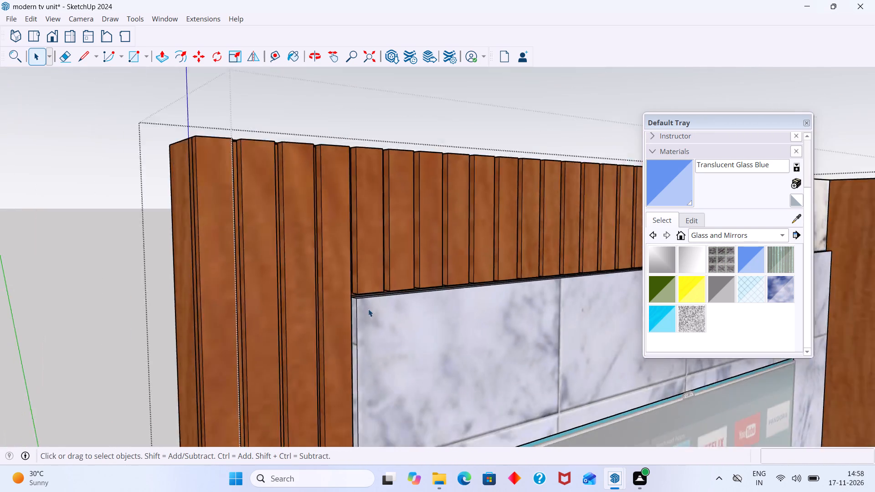
scroll(368, 309, down, 20)
scroll(368, 309, down, 8)
middle_drag(422, 324, 383, 325)
click(557, 376)
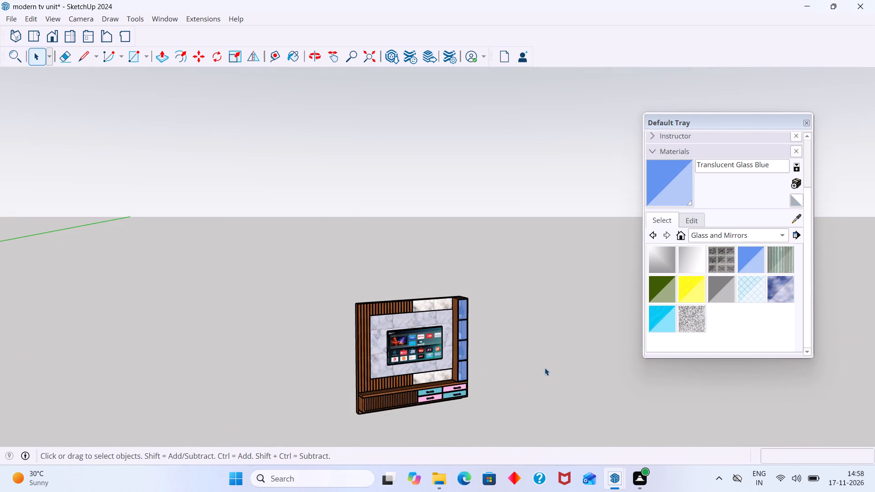
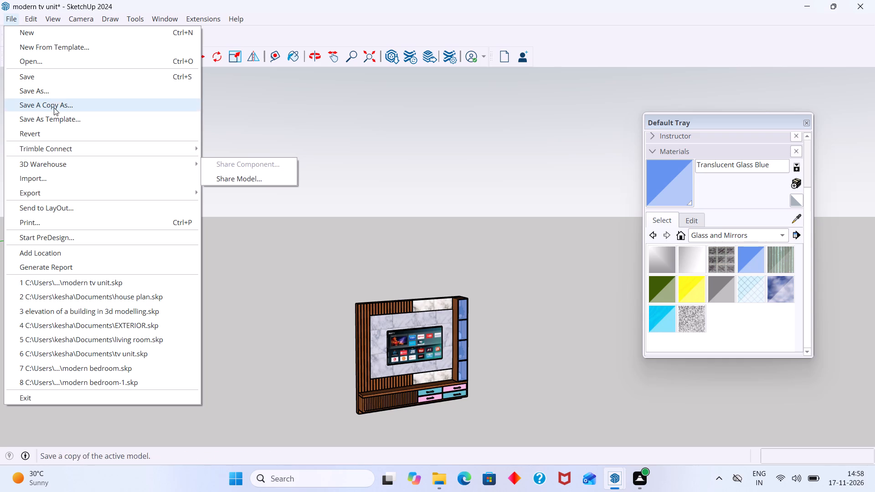
Save the model, including a Save As to the Documents folder under the name modern tv unit, replacing the existing file.
click(48, 77)
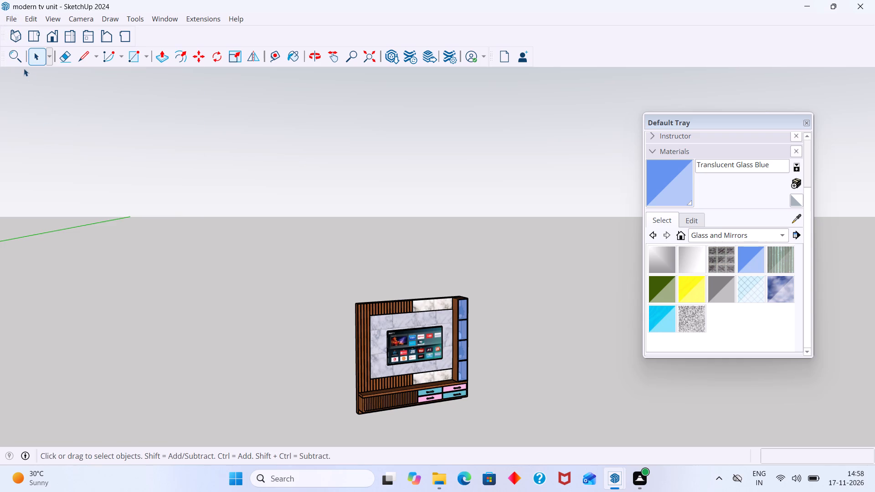
click(15, 19)
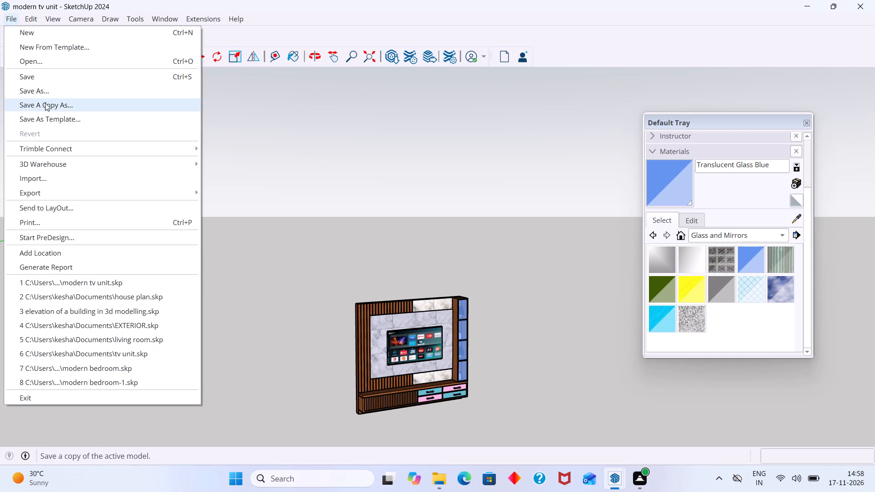
click(45, 92)
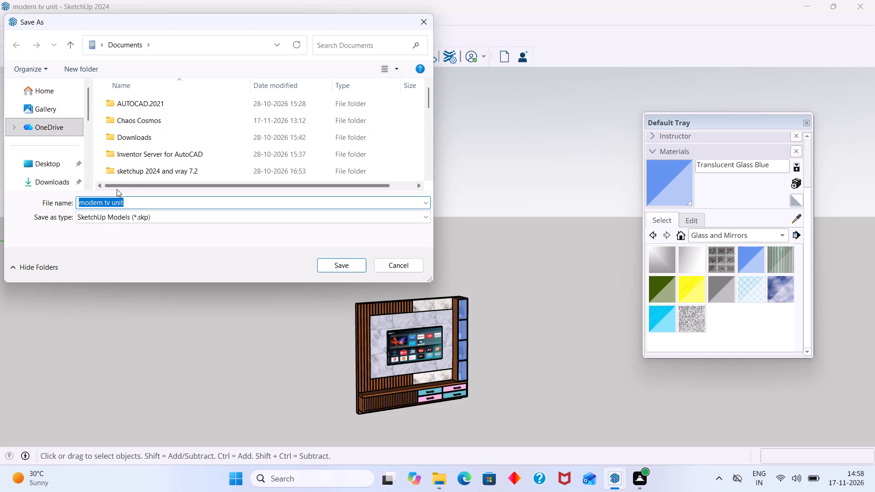
scroll(60, 182, down, 2)
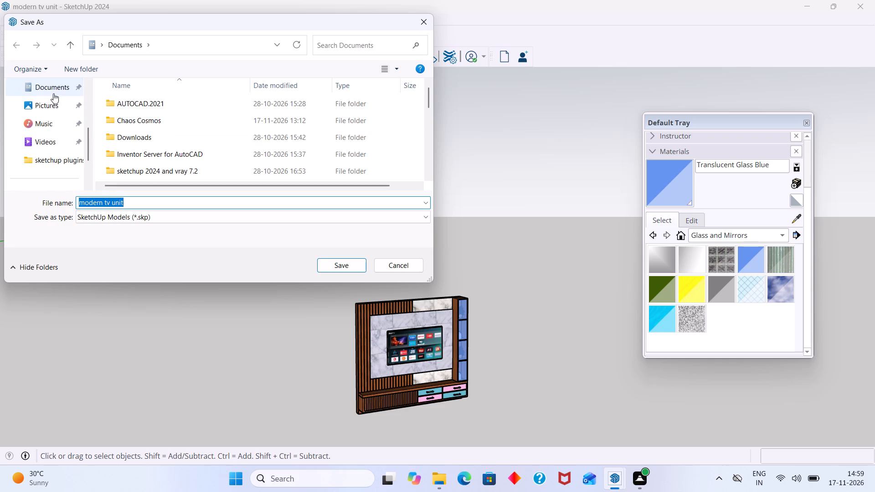
click(54, 90)
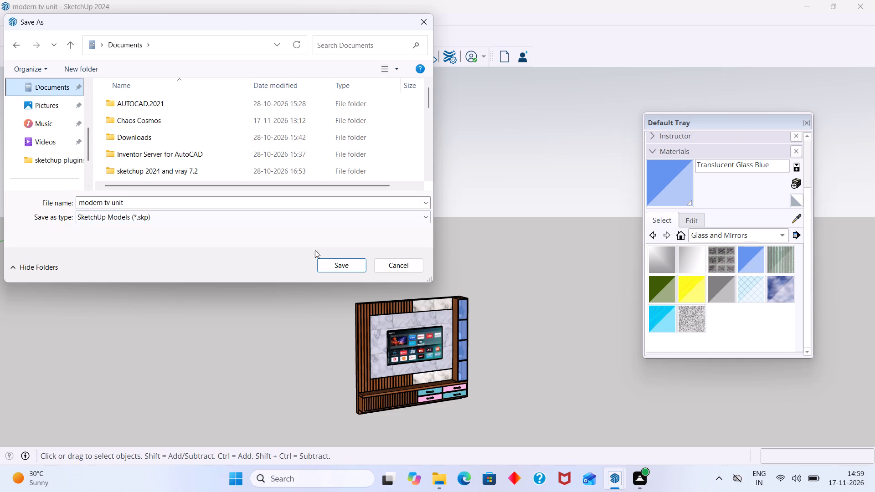
click(346, 265)
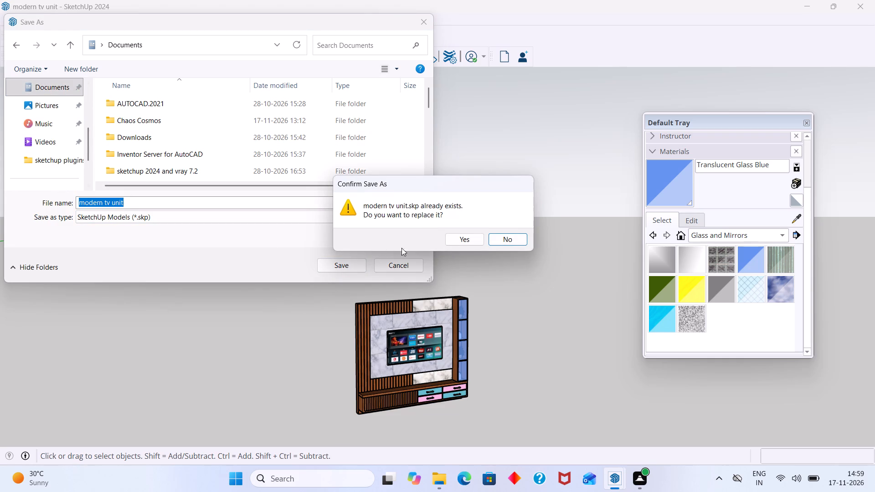
click(453, 243)
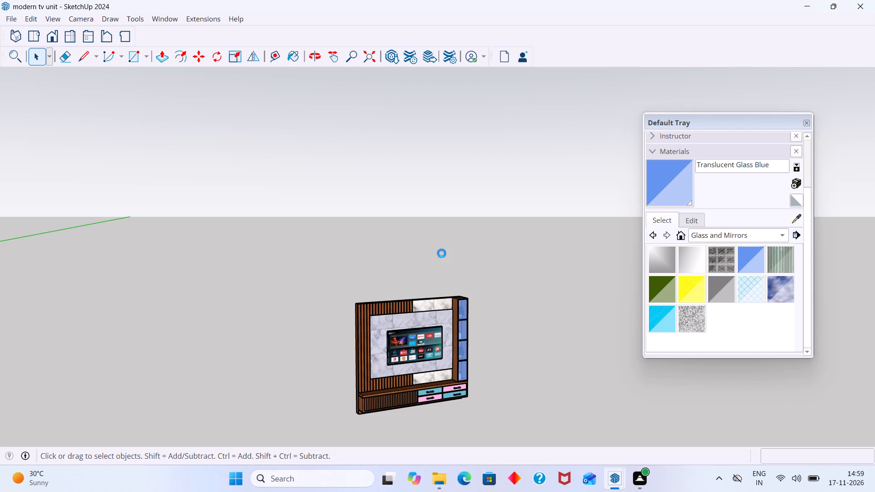
Export the current view as a 2D graphic in PDF format, named modern tv unit, to the Documents folder.
click(13, 20)
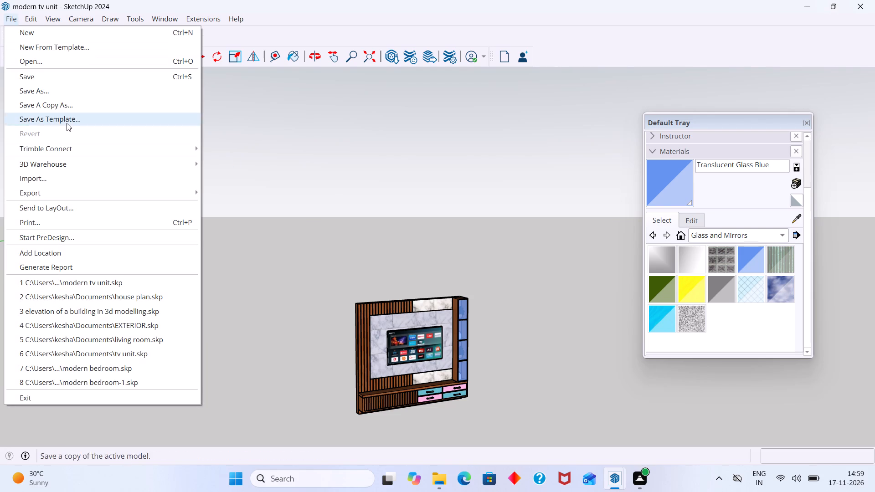
click(69, 198)
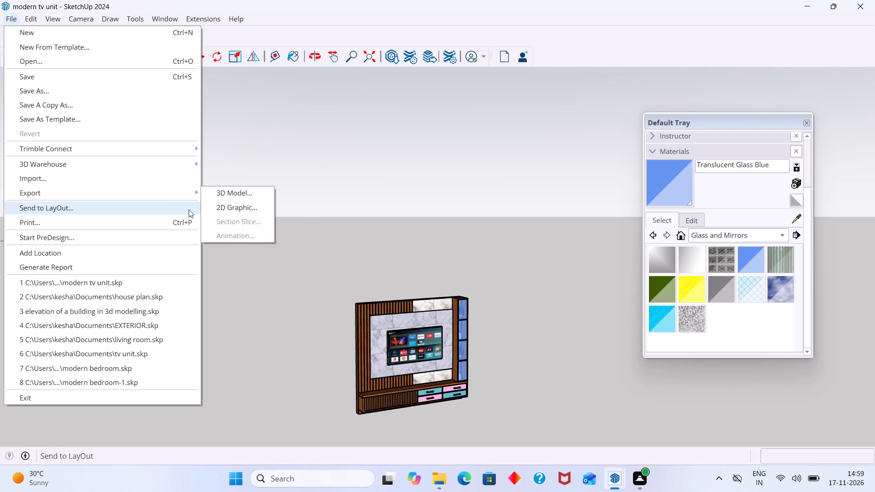
click(226, 210)
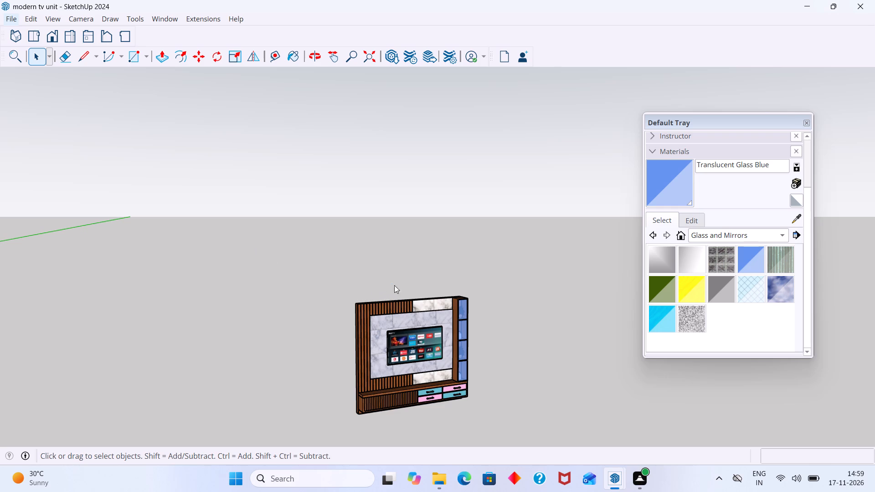
scroll(66, 171, down, 1)
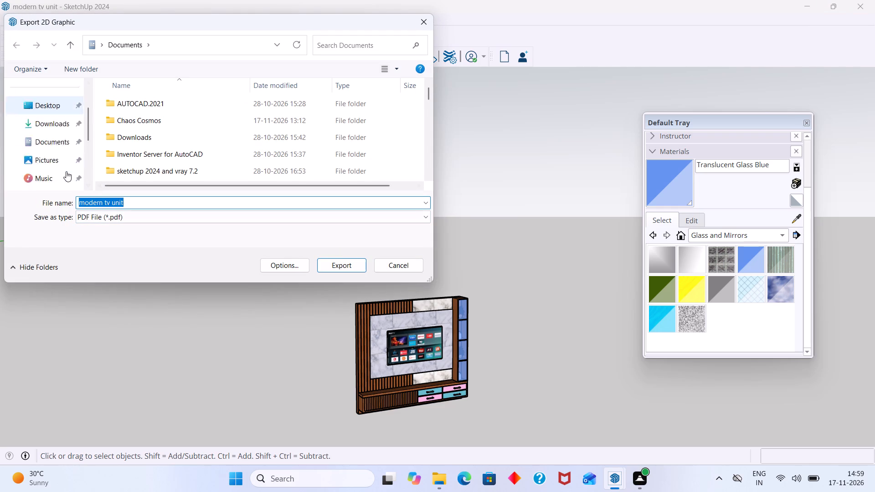
scroll(66, 171, down, 1)
click(58, 88)
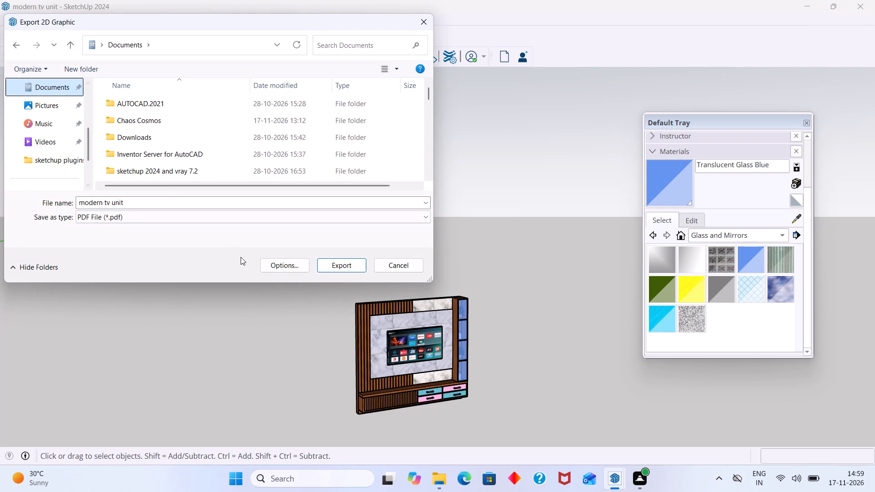
click(339, 265)
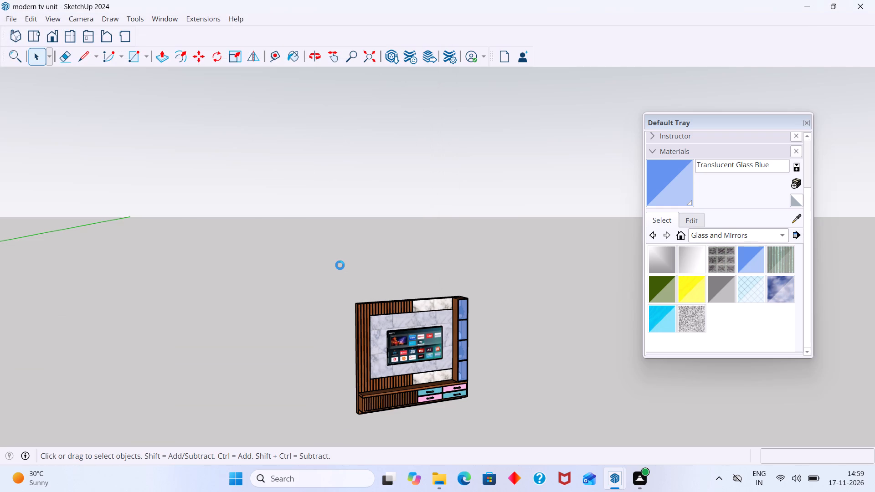